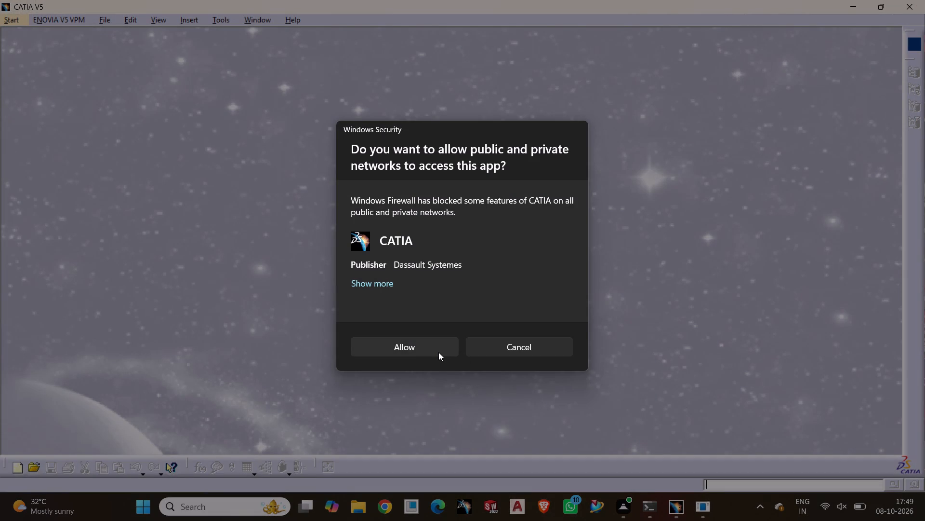
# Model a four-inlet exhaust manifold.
# Allow CATIA to access public and private networks through the firewall.
pyautogui.click(438, 345)
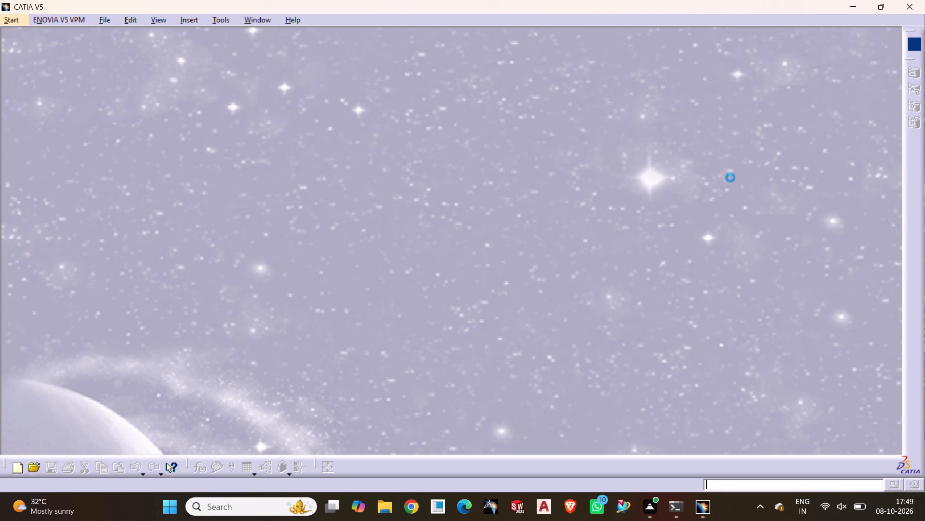
# Close the empty default product document.
pyautogui.rightClick(592, 236)
pyautogui.click(592, 236)
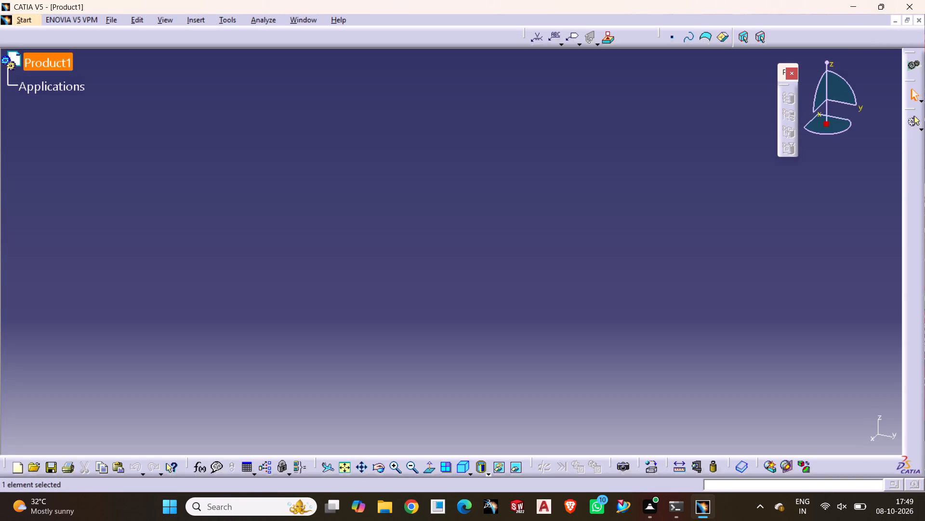
pyautogui.click(919, 18)
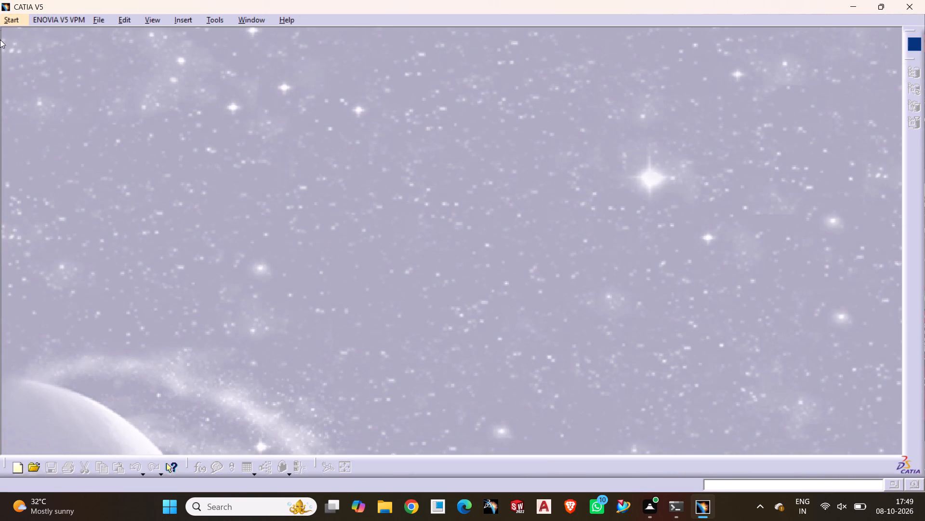
# Create a new Part Design part named Part1 with hybrid design enabled.
pyautogui.click(16, 20)
pyautogui.click(46, 49)
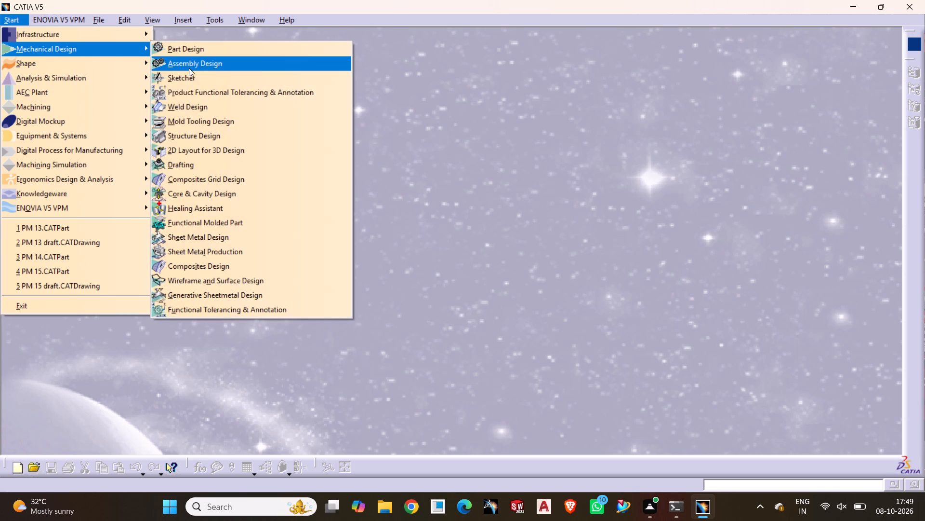
pyautogui.click(223, 50)
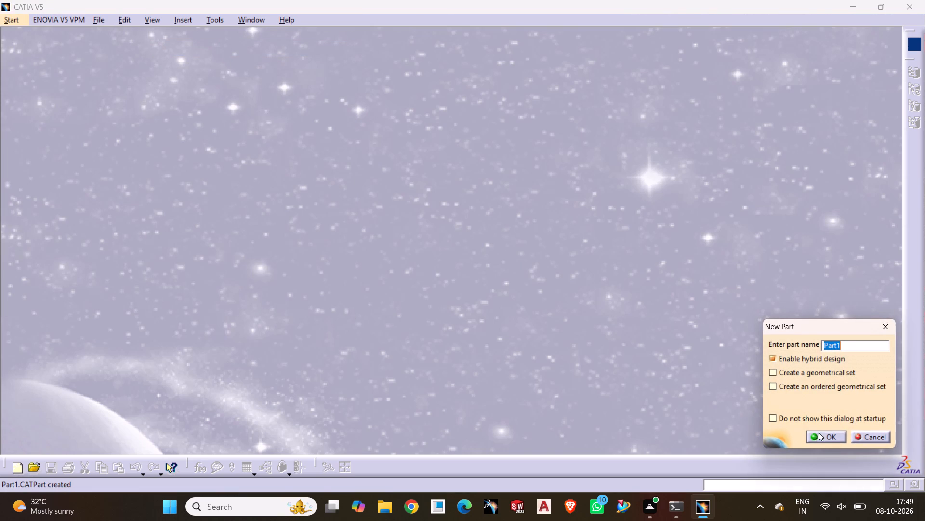
pyautogui.click(821, 433)
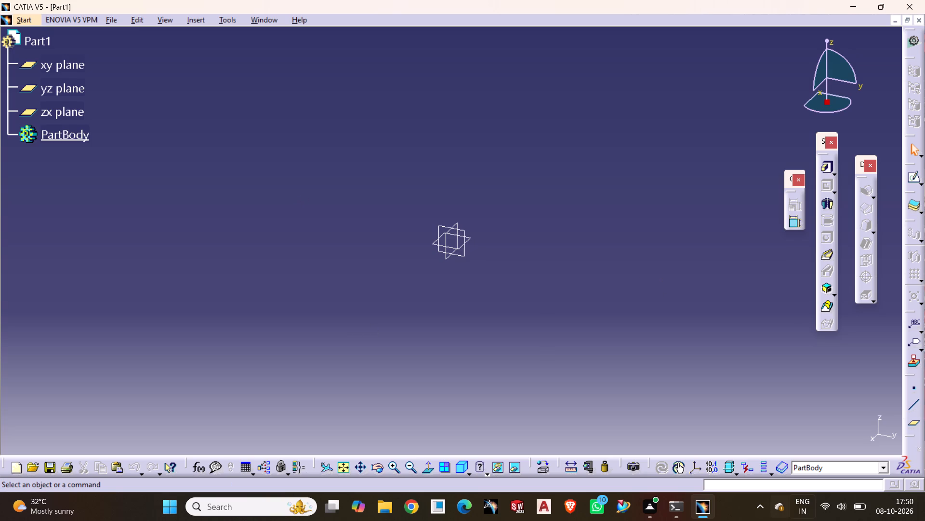
# Turn off Bluetooth in the system's quick settings.
pyautogui.click(843, 509)
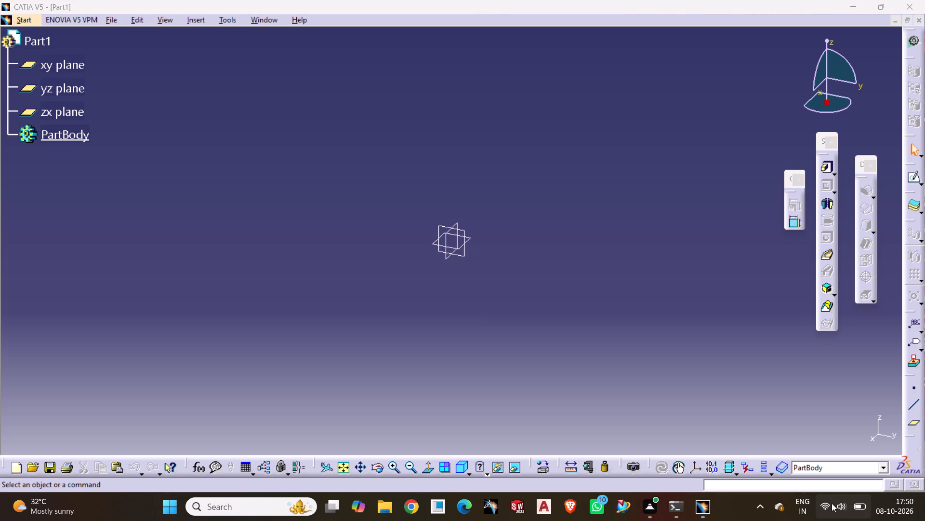
pyautogui.click(805, 274)
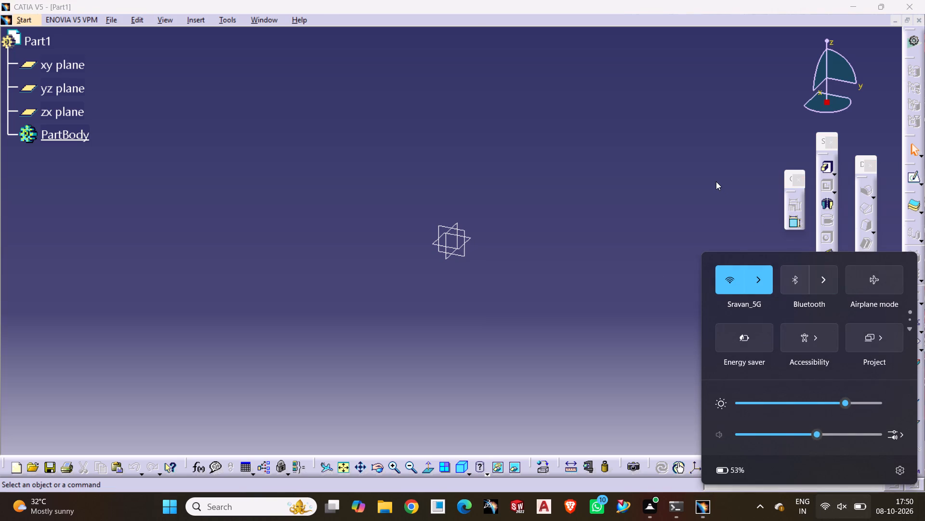
pyautogui.click(716, 181)
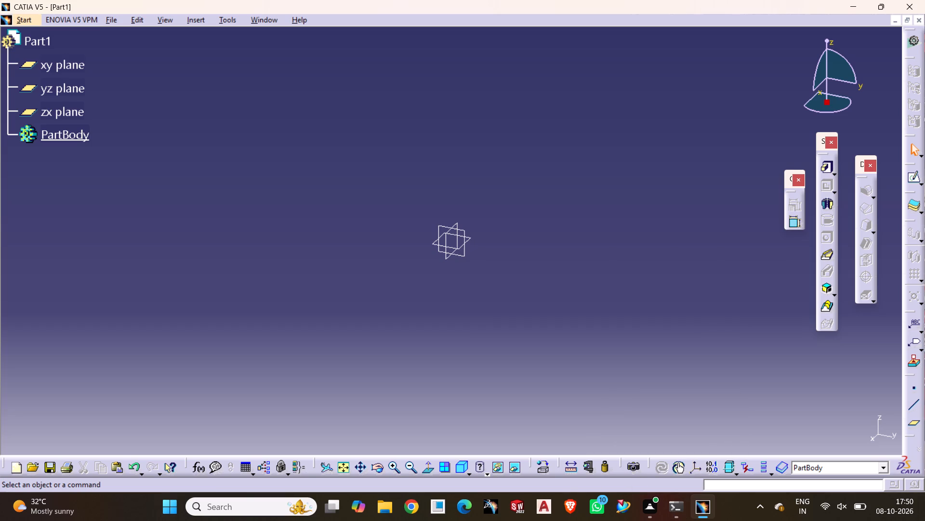
# Open a sketch on the yz plane and draw a circle centred on the origin.
pyautogui.click(461, 231)
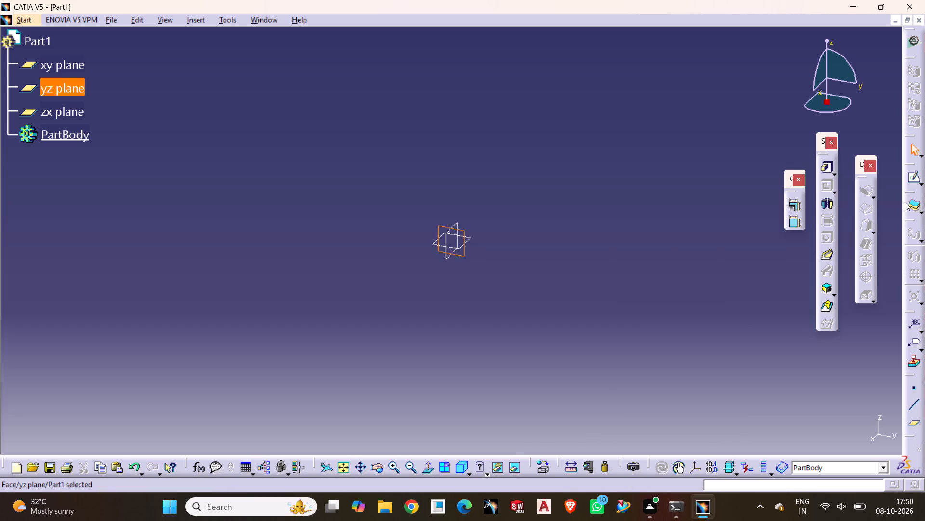
pyautogui.click(911, 176)
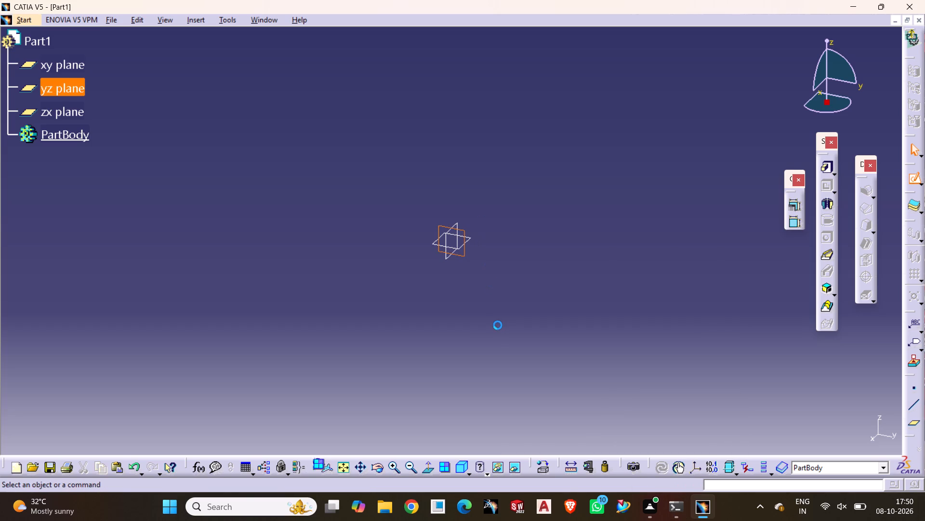
pyautogui.click(357, 288)
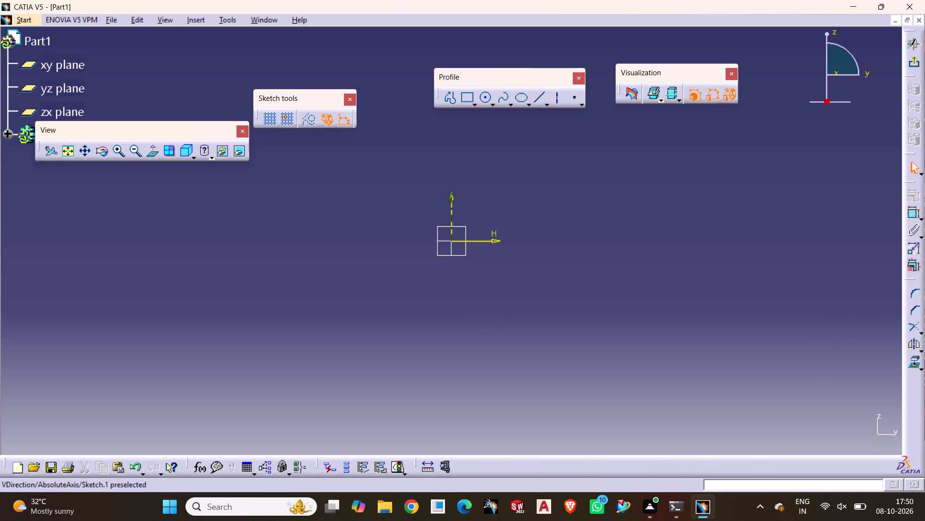
pyautogui.click(487, 100)
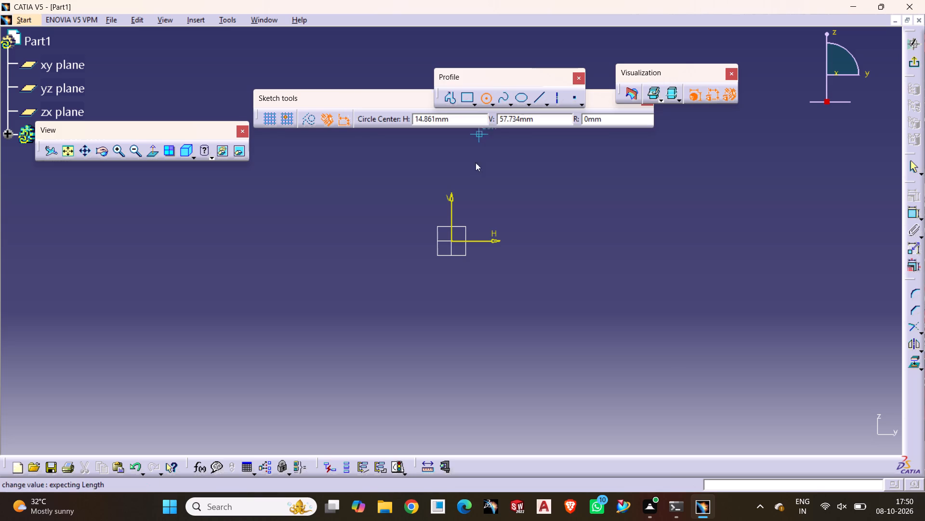
pyautogui.click(453, 242)
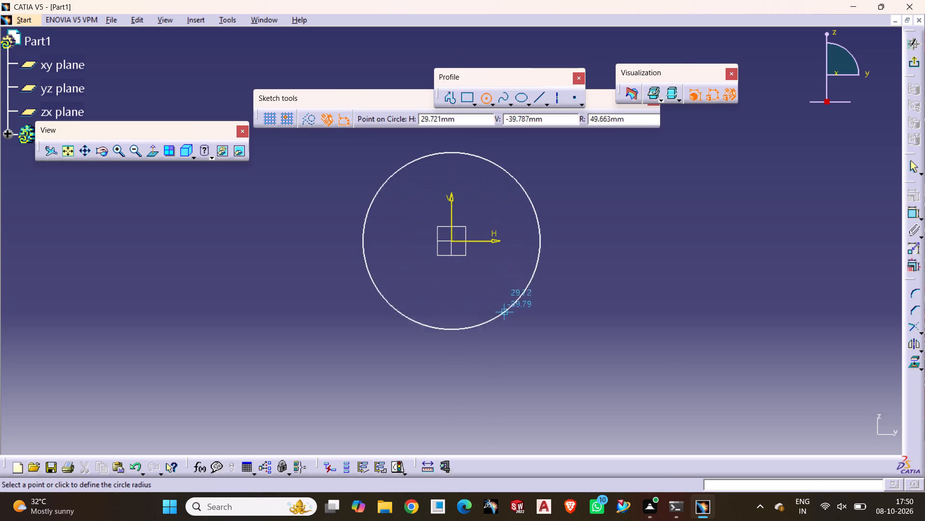
pyautogui.click(506, 289)
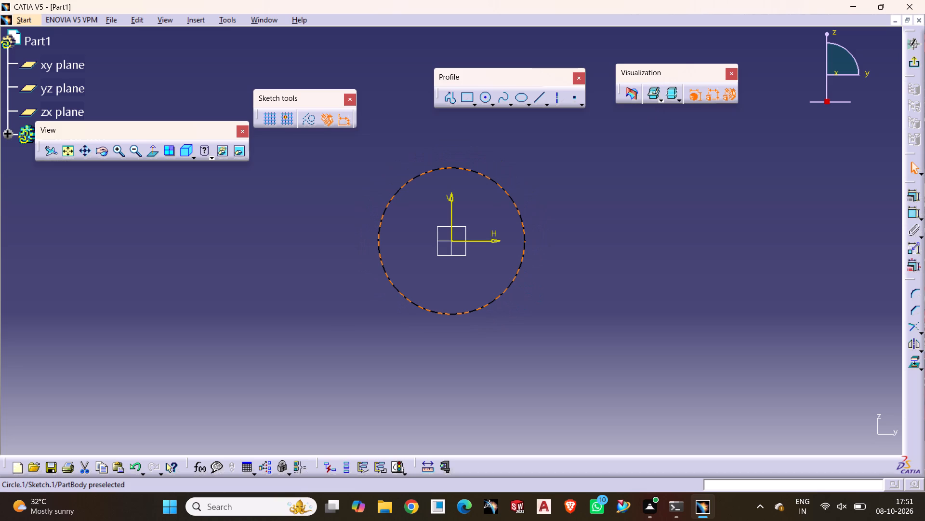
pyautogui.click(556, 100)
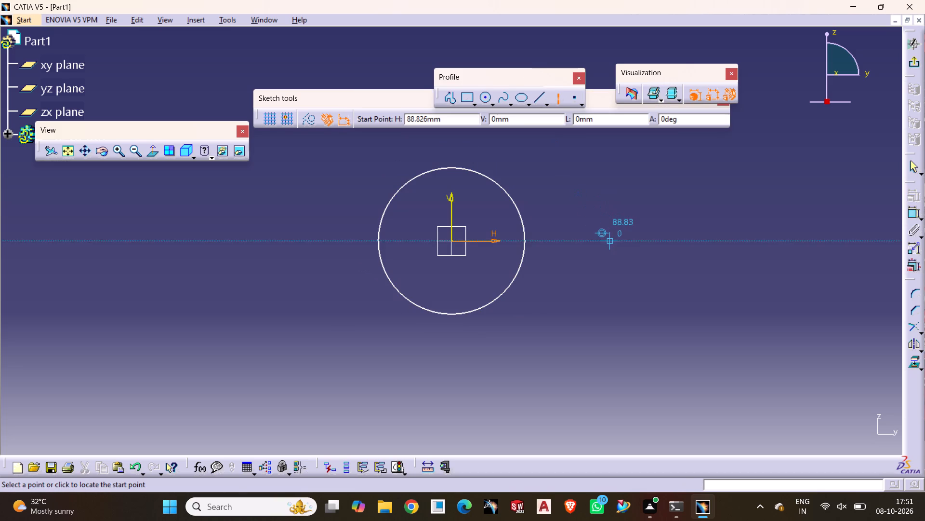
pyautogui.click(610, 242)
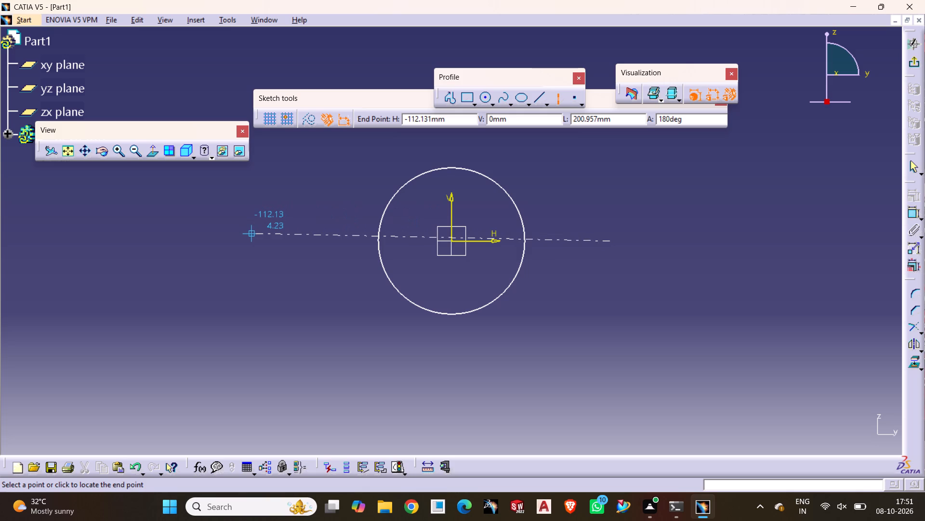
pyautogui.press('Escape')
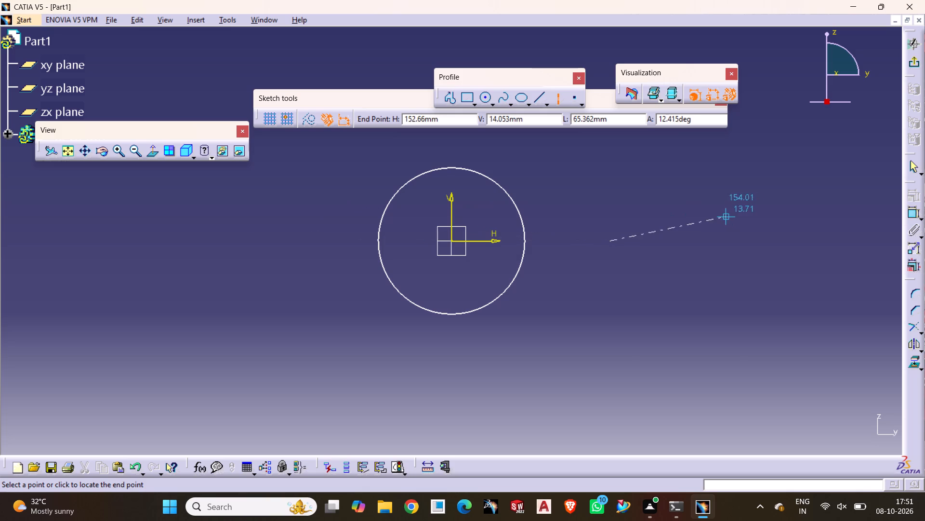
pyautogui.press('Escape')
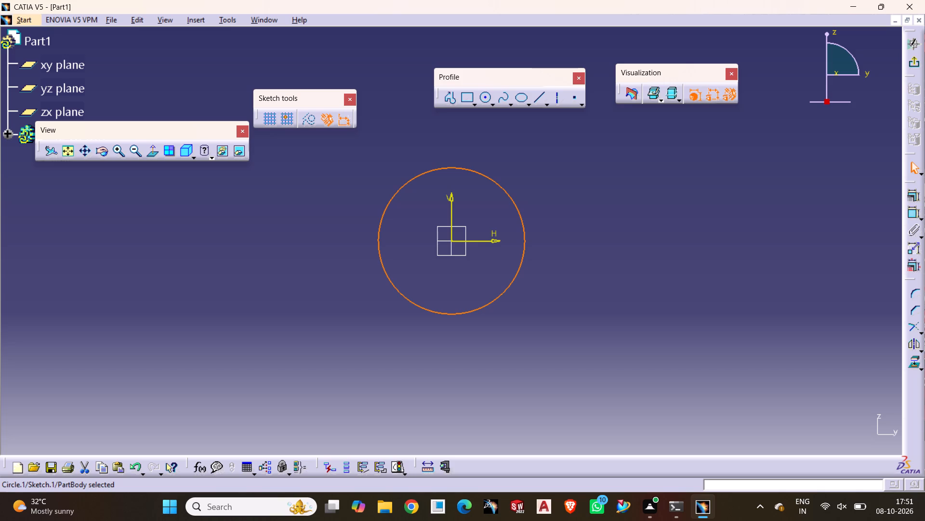
# Draw two opposing axis lines from the origin, one sloping down-right and one up-left about 143 mm long at about 134°.
pyautogui.click(557, 102)
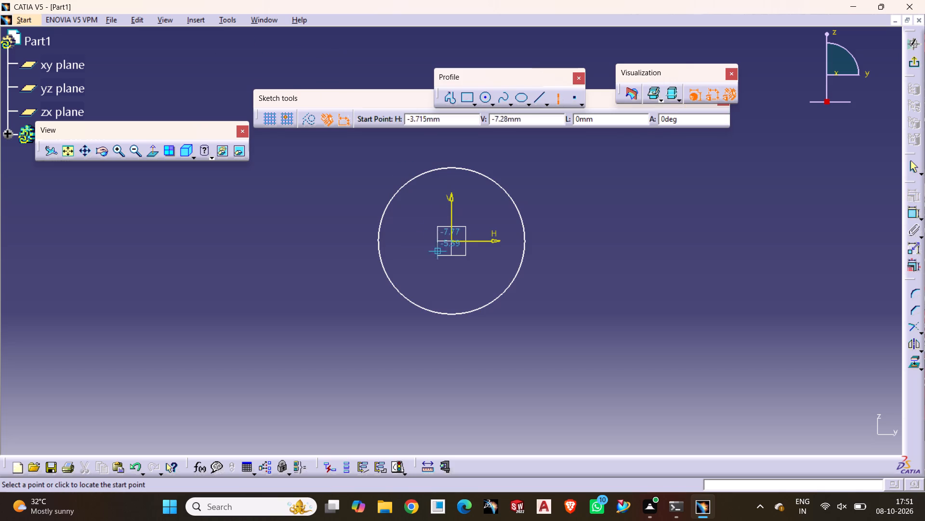
pyautogui.click(452, 241)
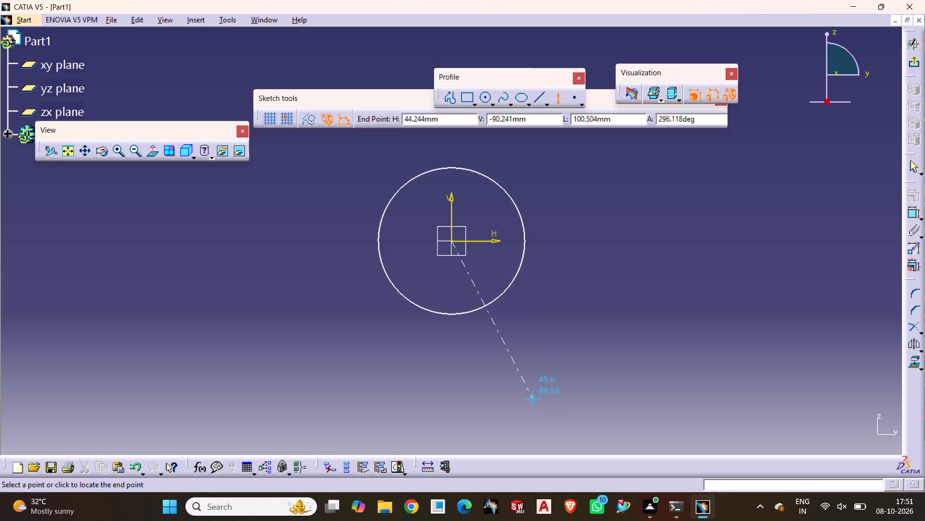
pyautogui.click(578, 382)
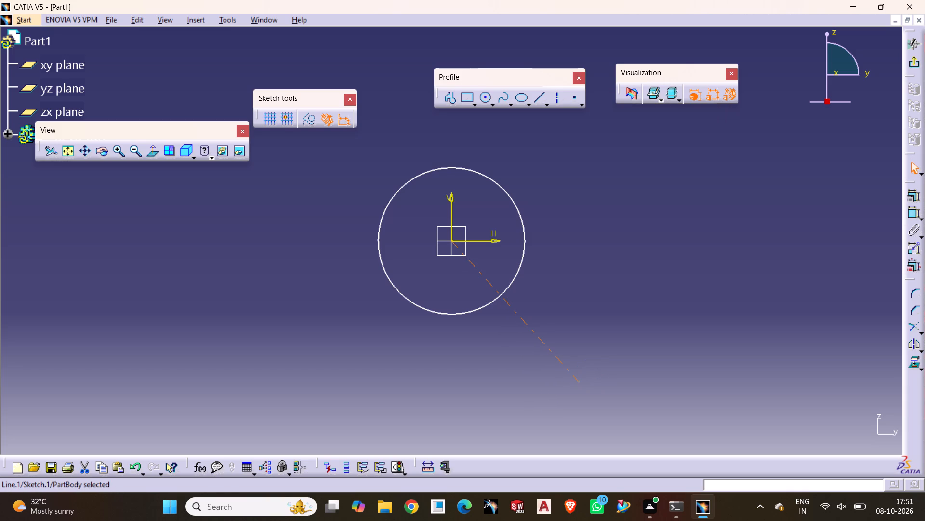
pyautogui.click(556, 99)
pyautogui.click(451, 239)
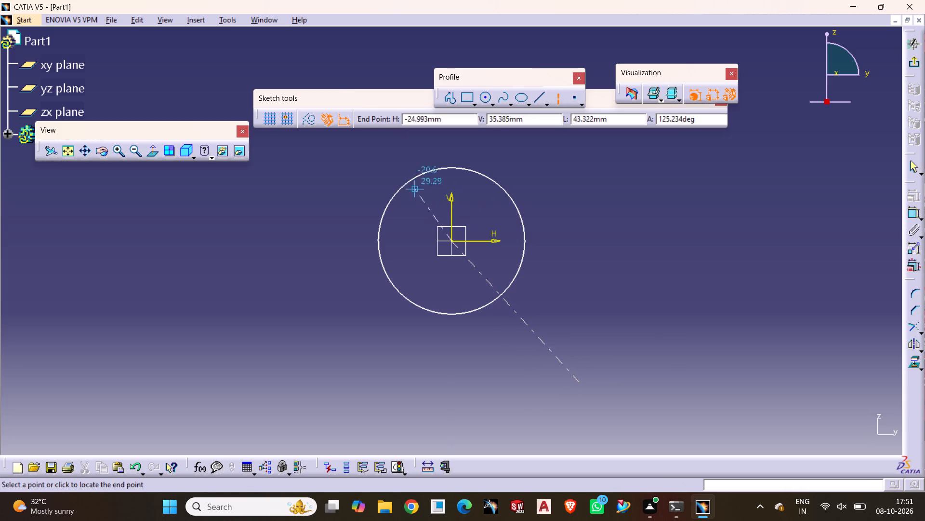
pyautogui.click(272, 60)
pyautogui.press('Escape')
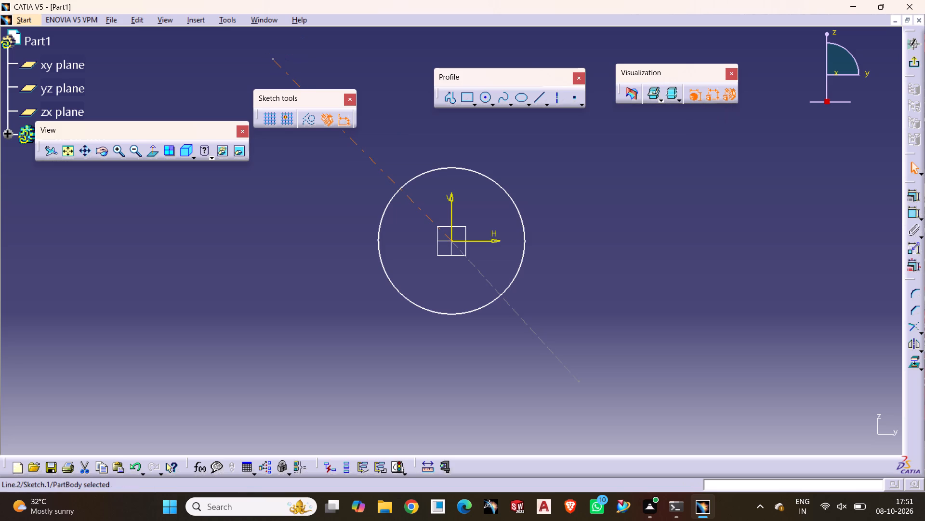
# Apply a Parallelism constraint between the two axis lines so they share one direction.
pyautogui.click(313, 217)
pyautogui.click(369, 159)
pyautogui.keyDown('ctrl'); pyautogui.click(520, 317); pyautogui.keyUp('ctrl')
pyautogui.click(914, 199)
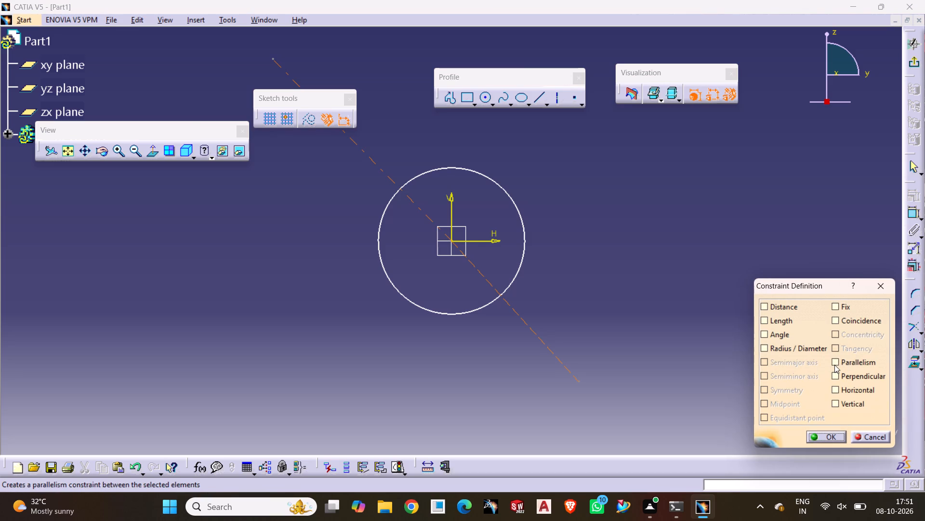
pyautogui.click(835, 365)
pyautogui.click(810, 438)
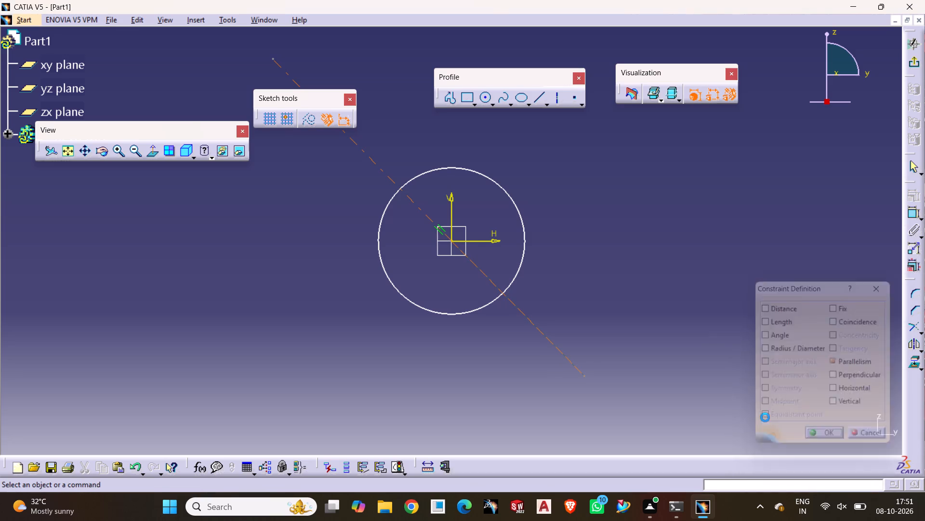
pyautogui.click(617, 182)
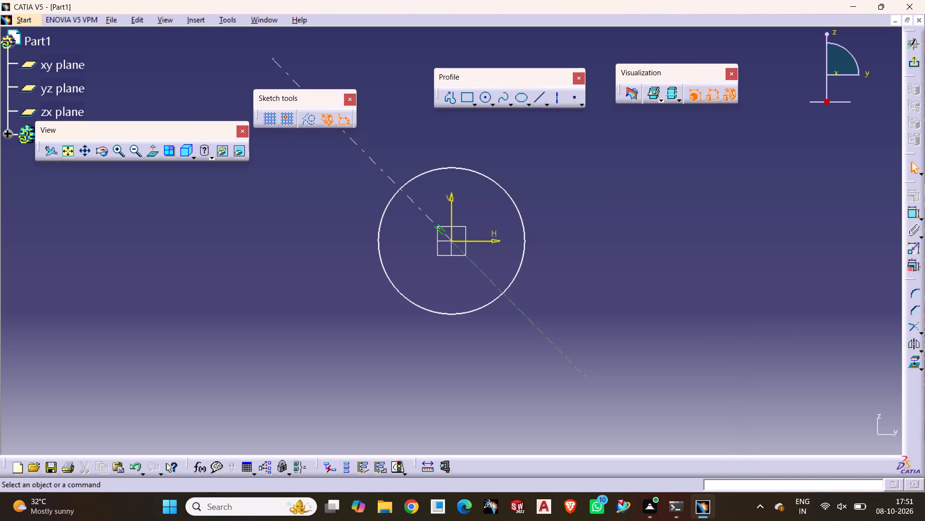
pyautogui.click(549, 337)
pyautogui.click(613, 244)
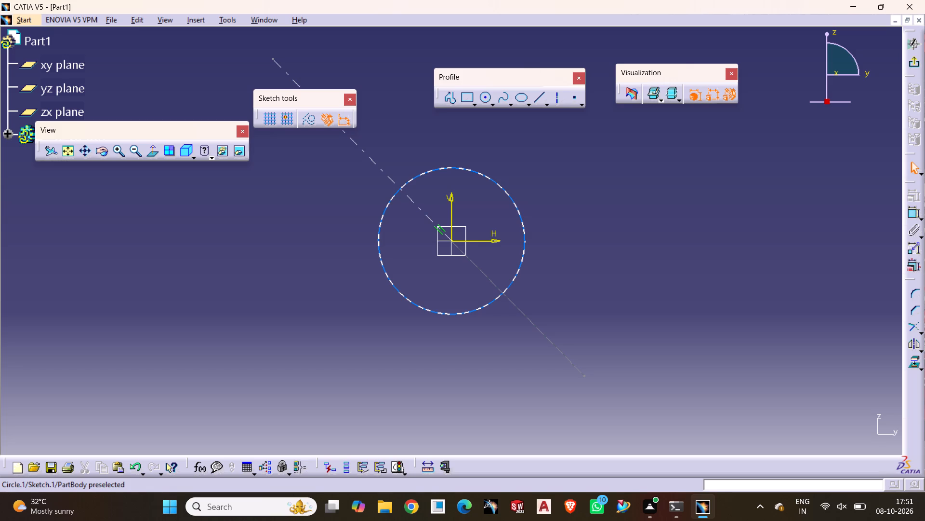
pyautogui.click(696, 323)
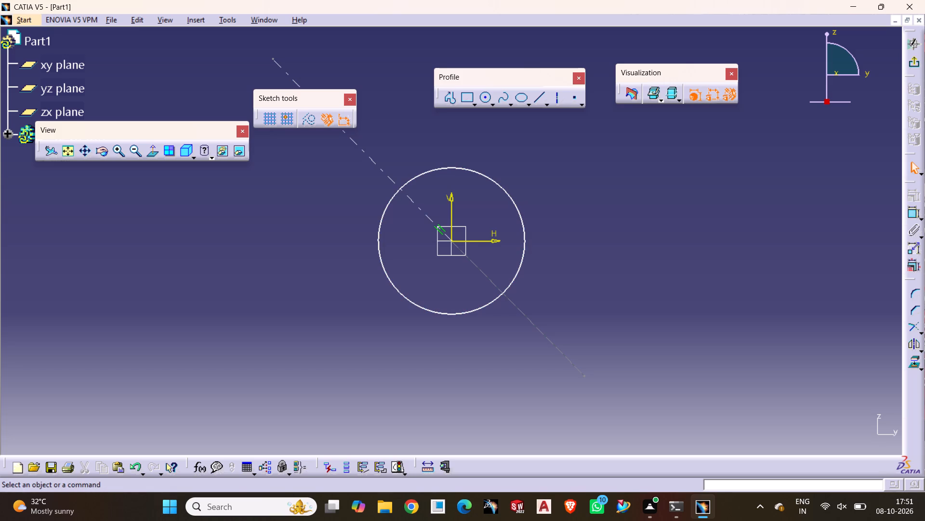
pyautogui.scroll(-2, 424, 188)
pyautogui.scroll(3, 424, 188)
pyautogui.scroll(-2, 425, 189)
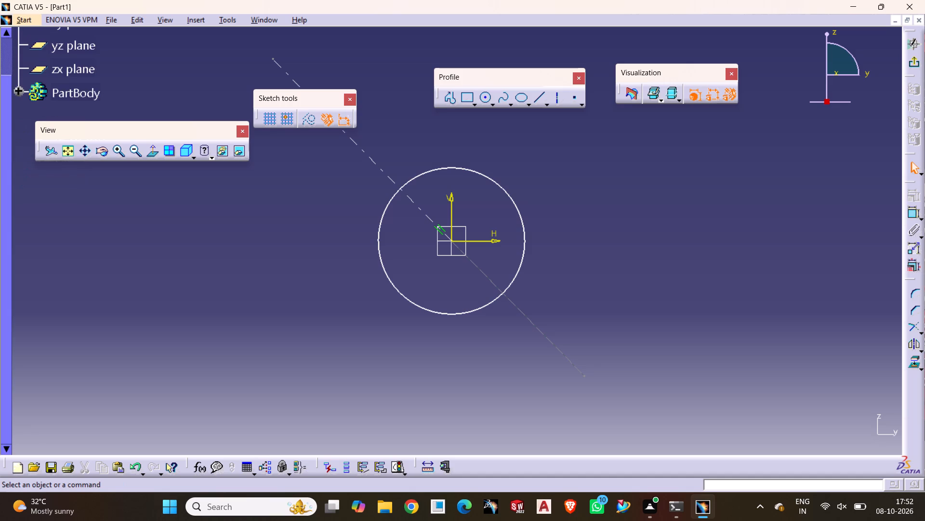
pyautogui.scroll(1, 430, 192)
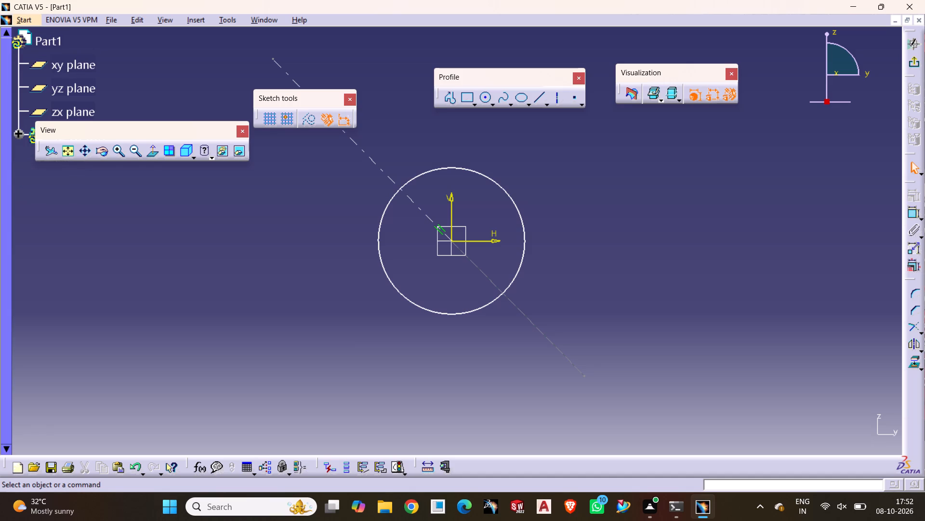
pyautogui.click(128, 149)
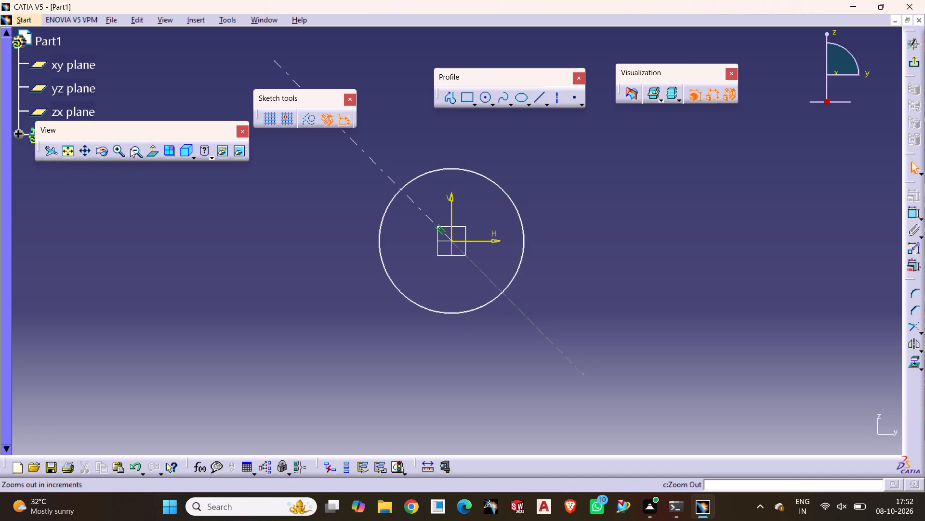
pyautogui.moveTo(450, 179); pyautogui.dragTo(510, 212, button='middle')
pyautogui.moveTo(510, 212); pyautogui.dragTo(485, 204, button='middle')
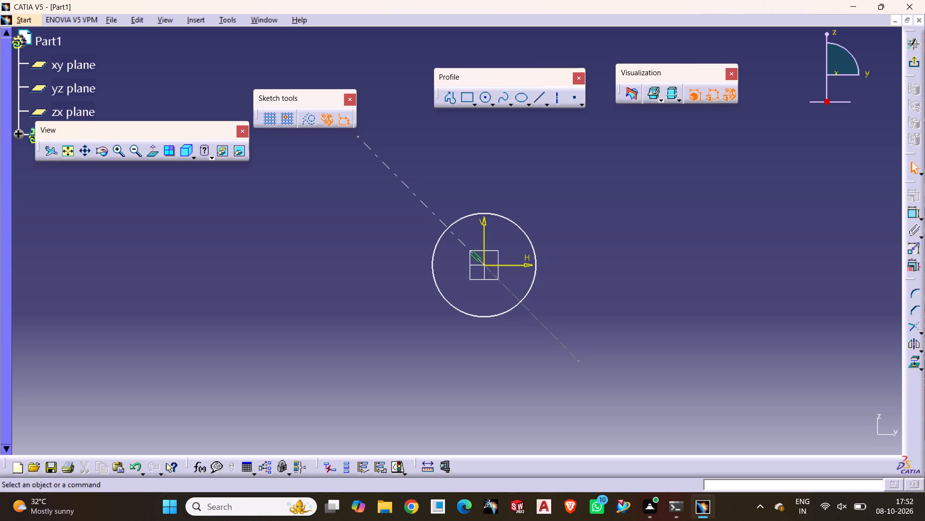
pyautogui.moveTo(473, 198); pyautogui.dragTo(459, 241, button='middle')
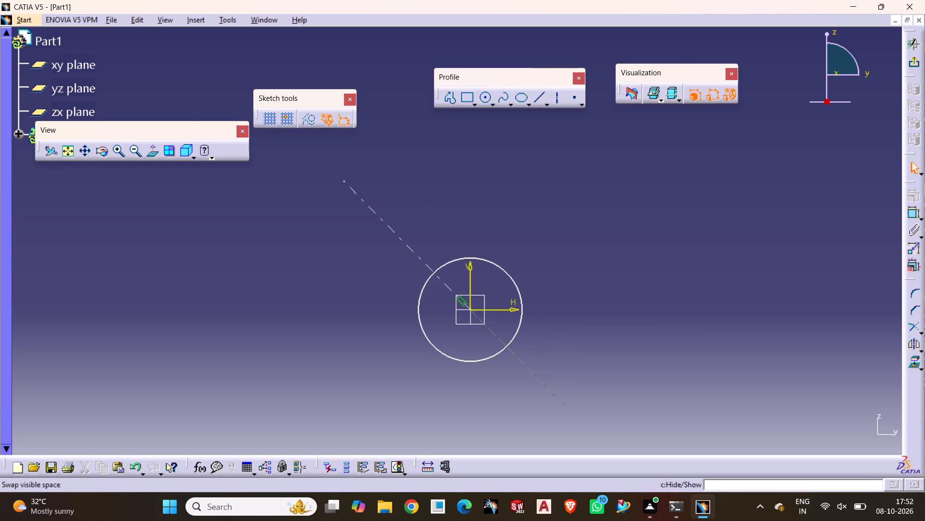
# Draw circles centred on the outer axis endpoints, about 44 mm diameter at the upper-left one and 34 mm at the lower-right one.
pyautogui.click(483, 99)
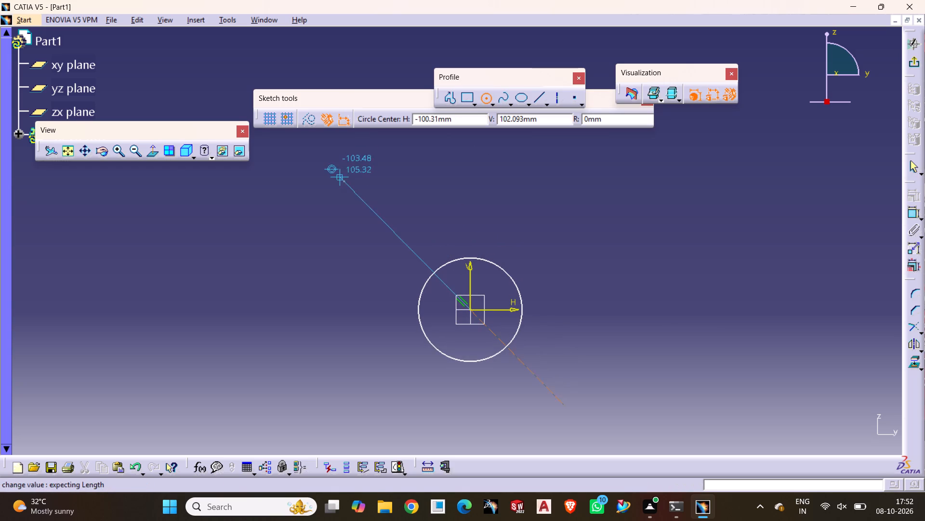
pyautogui.click(347, 183)
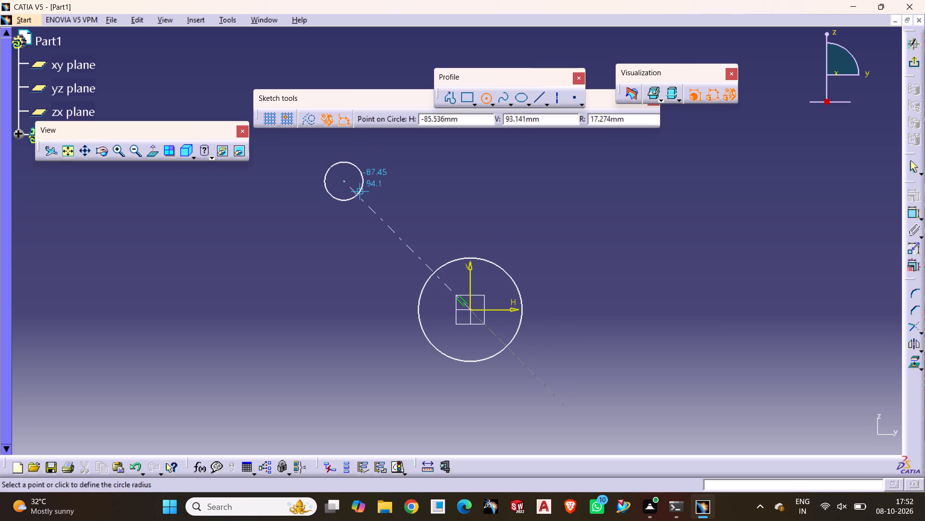
pyautogui.click(370, 190)
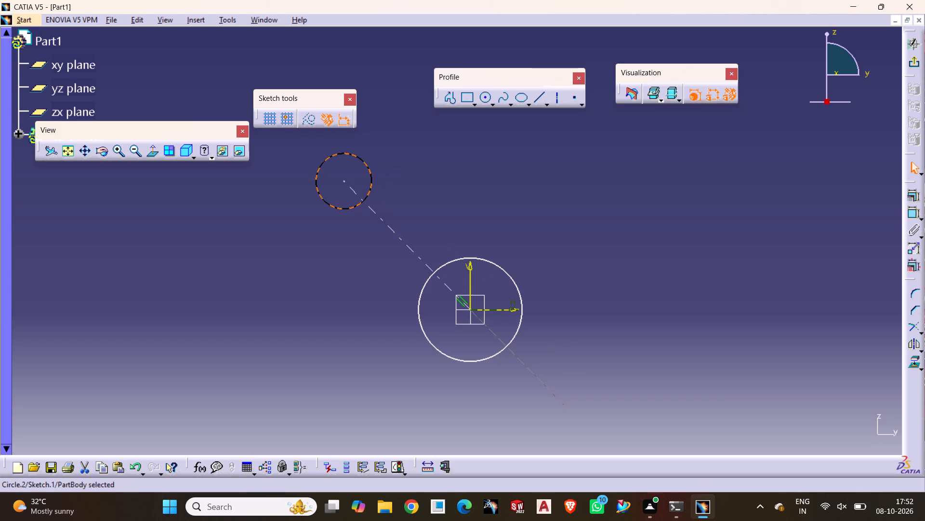
pyautogui.moveTo(575, 370); pyautogui.dragTo(579, 307, button='middle')
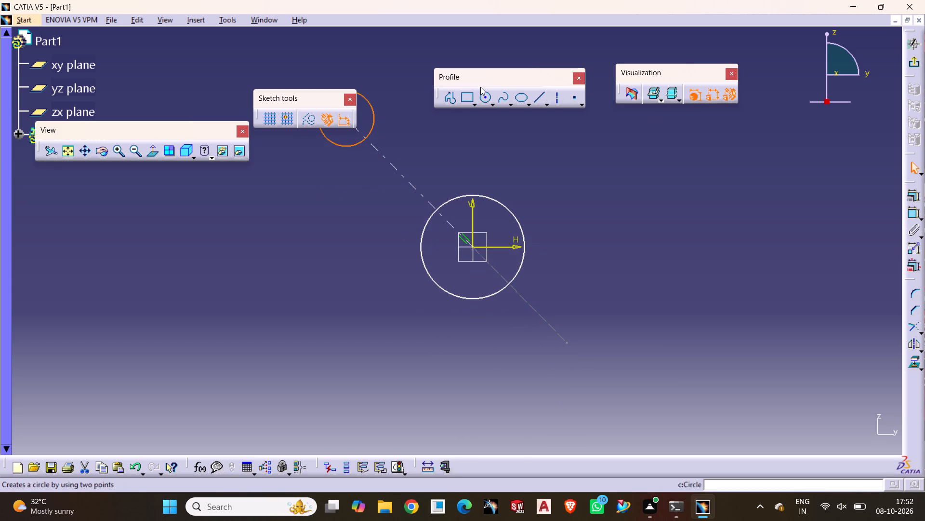
pyautogui.click(486, 97)
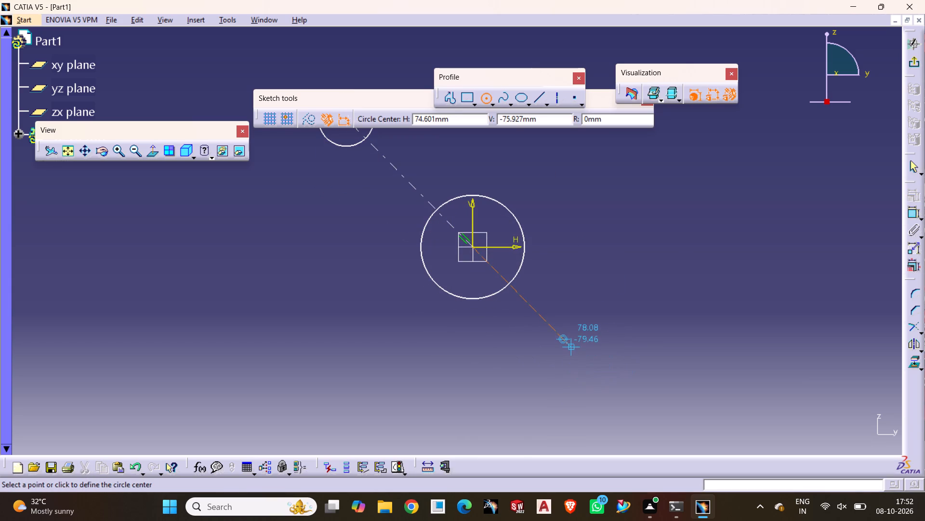
pyautogui.click(567, 343)
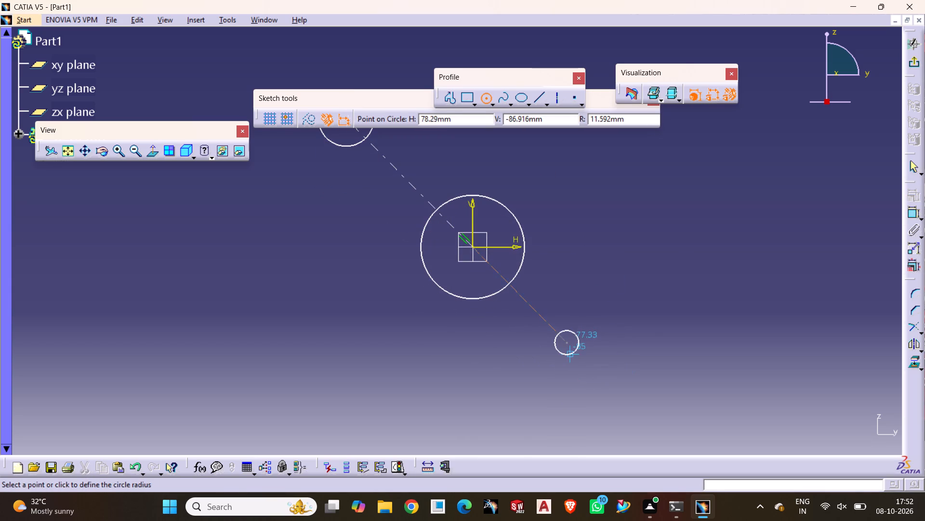
pyautogui.click(576, 361)
pyautogui.moveTo(544, 230); pyautogui.dragTo(569, 299, button='middle')
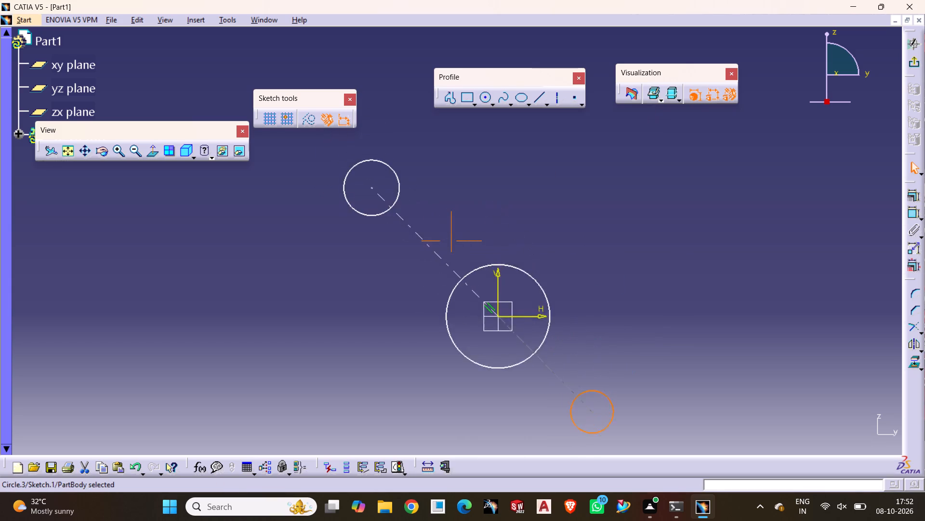
pyautogui.moveTo(569, 299); pyautogui.dragTo(555, 274, button='middle')
pyautogui.click(603, 260)
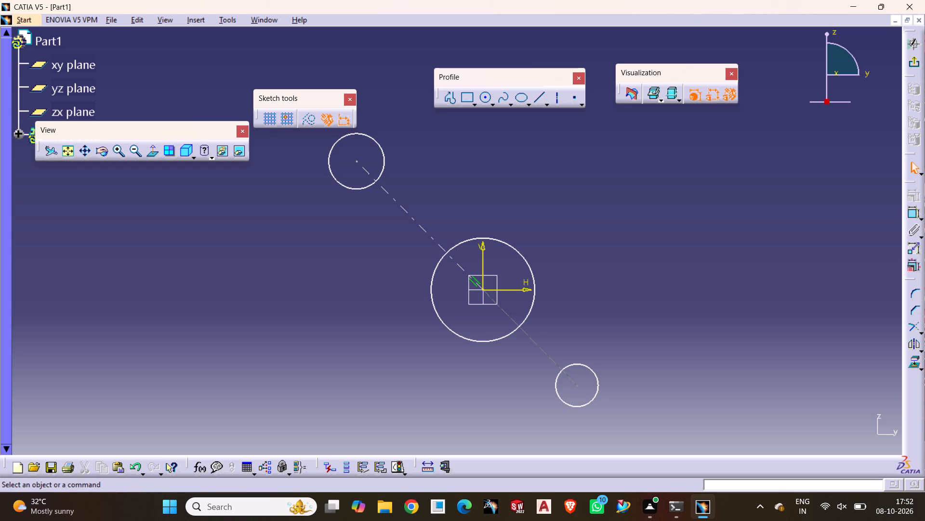
pyautogui.moveTo(516, 197); pyautogui.dragTo(508, 211, button='middle')
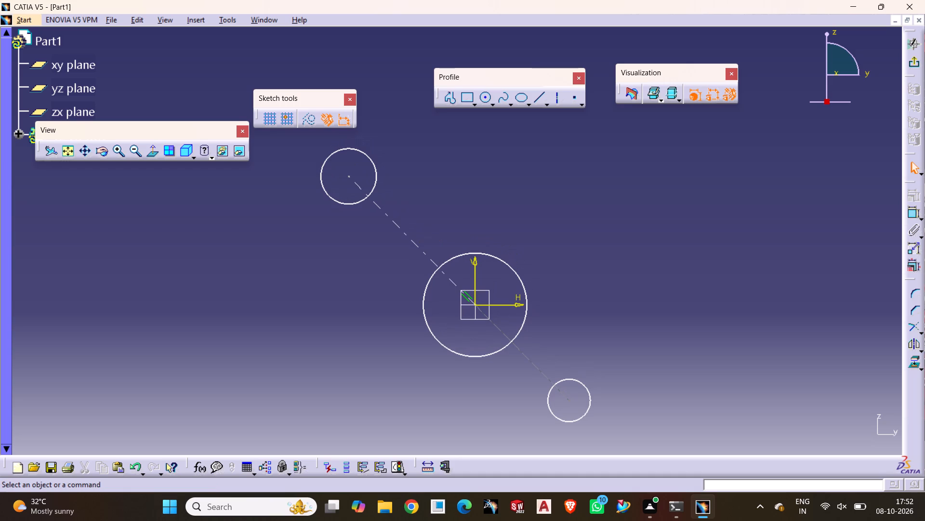
pyautogui.moveTo(584, 350); pyautogui.dragTo(600, 316, button='middle')
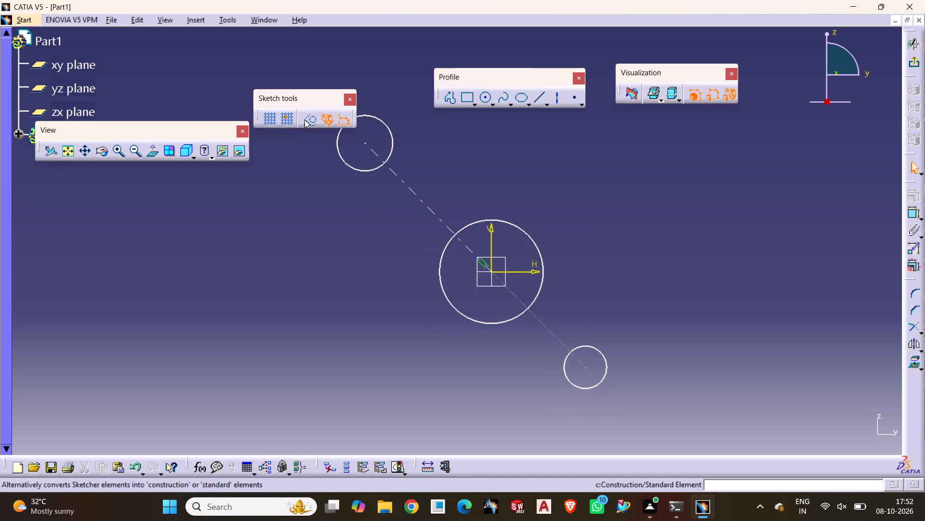
# Turn on Snap to Point for the sketch.
pyautogui.click(283, 120)
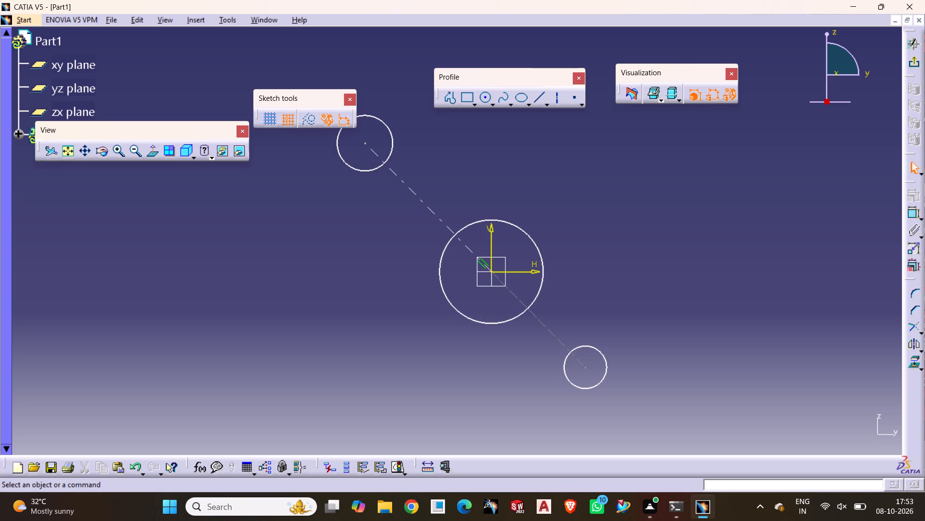
# Add a diameter constraint to the circle at the origin and set it to 68 mm.
pyautogui.click(912, 215)
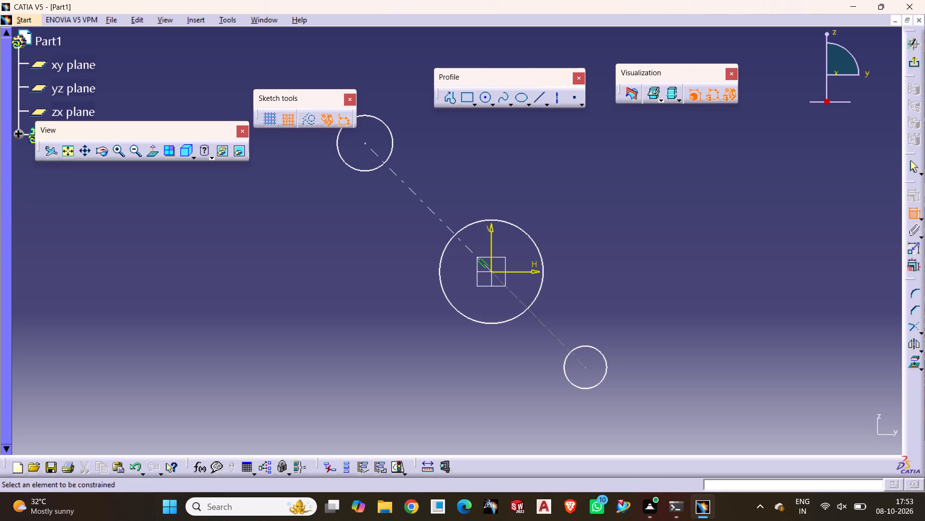
pyautogui.click(521, 230)
pyautogui.click(586, 197)
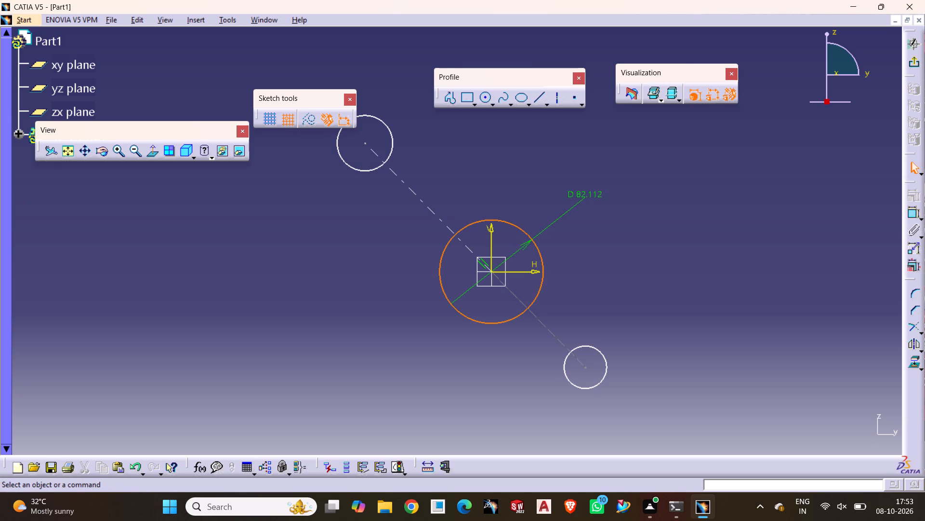
pyautogui.doubleClick(586, 197)
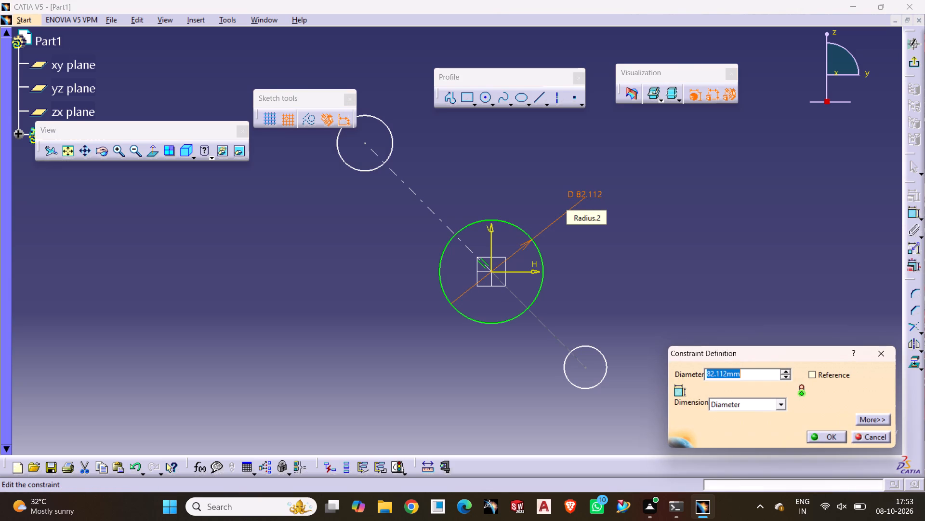
pyautogui.write('68')
pyautogui.press('Return')
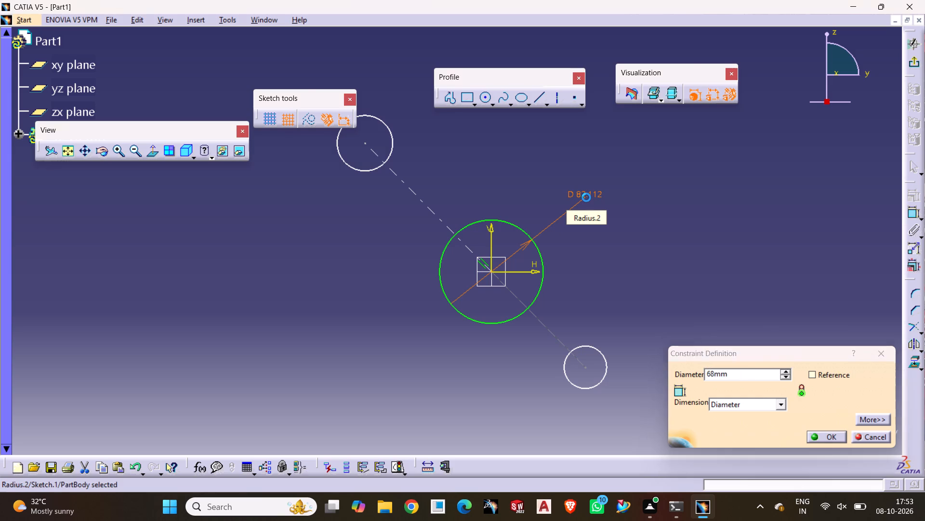
pyautogui.click(618, 286)
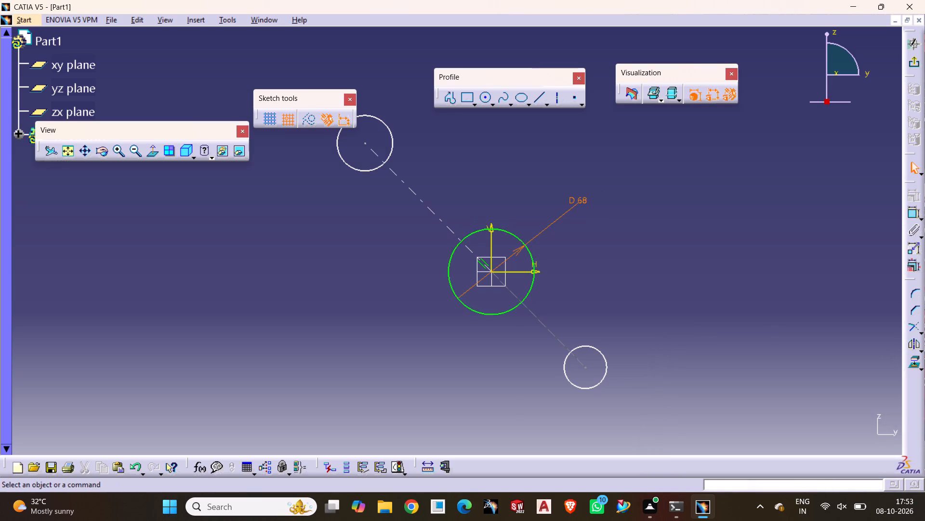
# Add a diameter dimension to the circle at the upper-left axis endpoint.
pyautogui.moveTo(410, 162); pyautogui.dragTo(425, 206, button='middle')
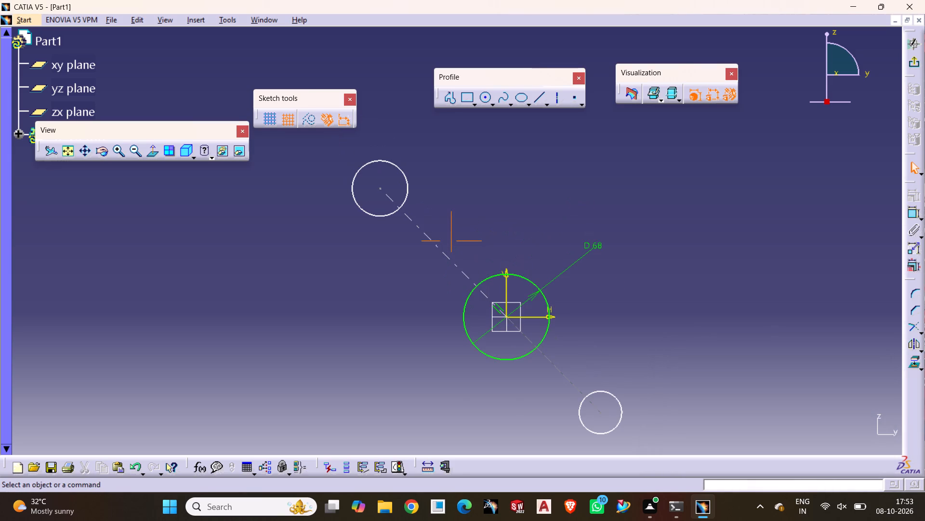
pyautogui.click(908, 213)
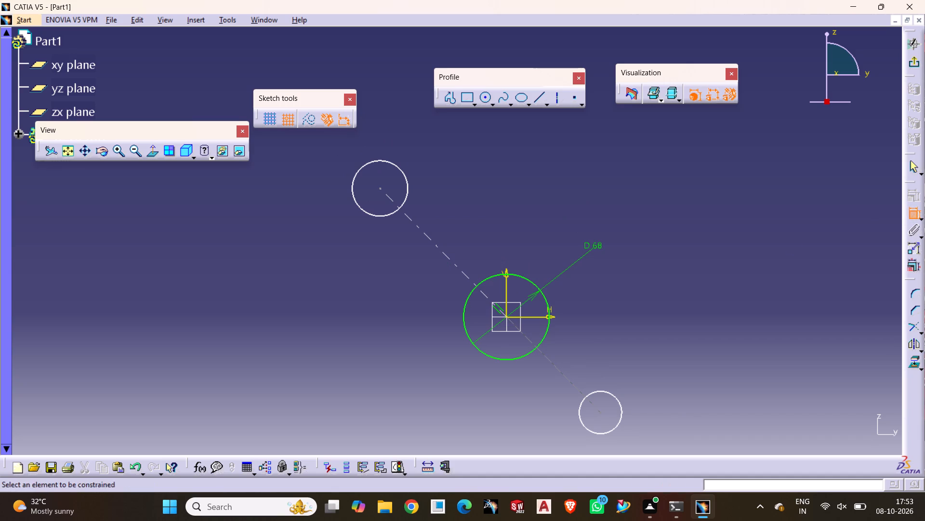
pyautogui.click(408, 177)
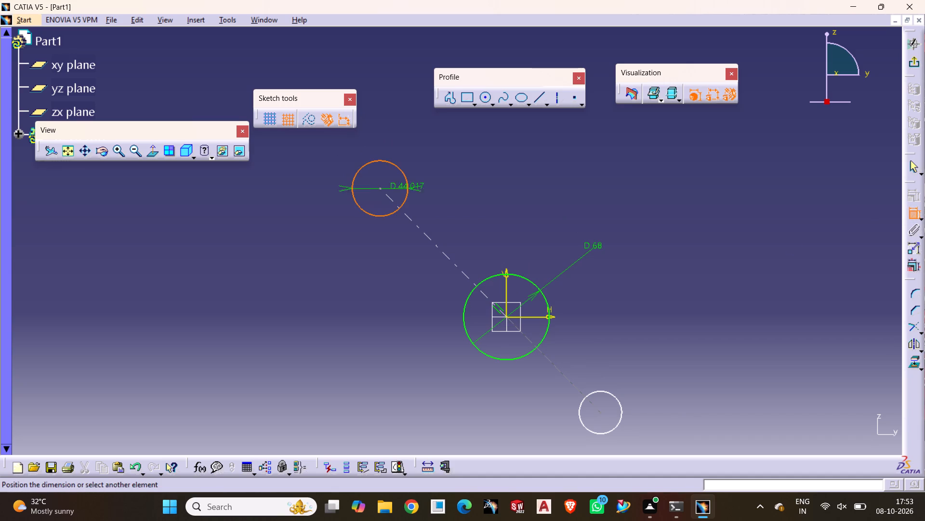
pyautogui.click(489, 175)
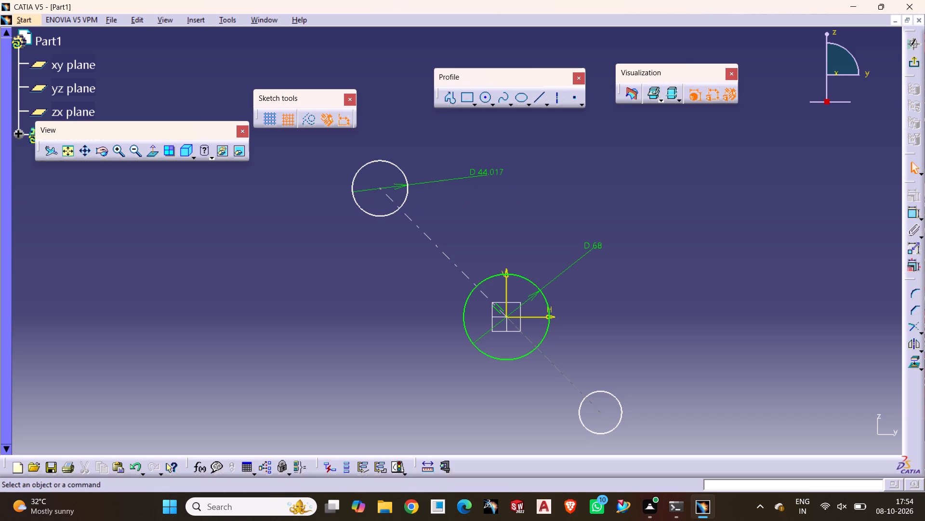
# Draw a vertical axis through the origin, from V 210 mm down to V -100 mm, 310 mm long.
pyautogui.click(556, 100)
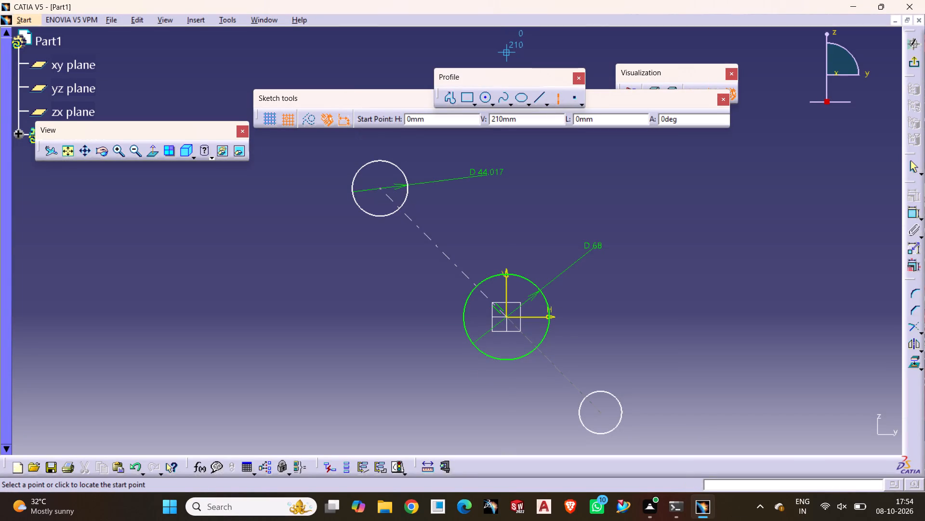
pyautogui.click(505, 50)
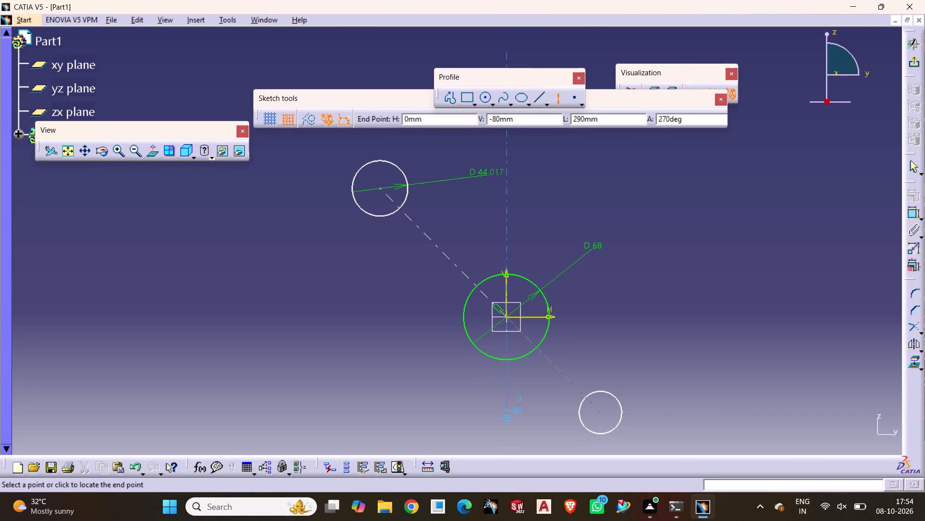
pyautogui.scroll(2, 507, 418)
pyautogui.scroll(-1, 507, 418)
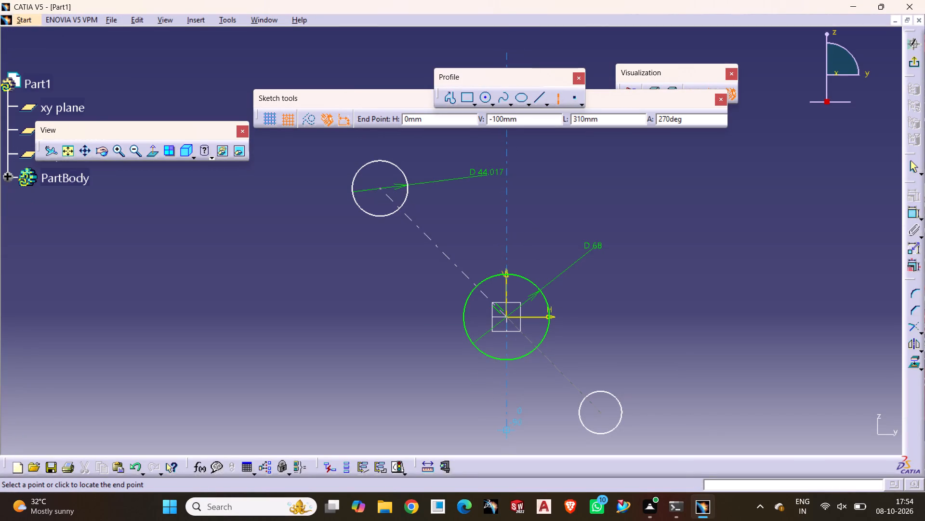
pyautogui.click(509, 443)
pyautogui.press('Escape')
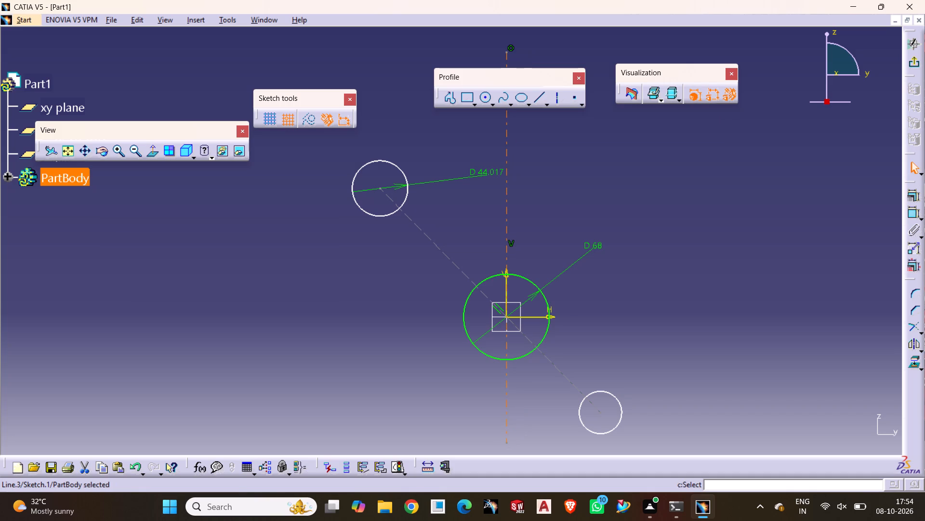
# Constrain the angle between the vertical axis and the upper-left inclined axis line to 38°.
pyautogui.click(909, 216)
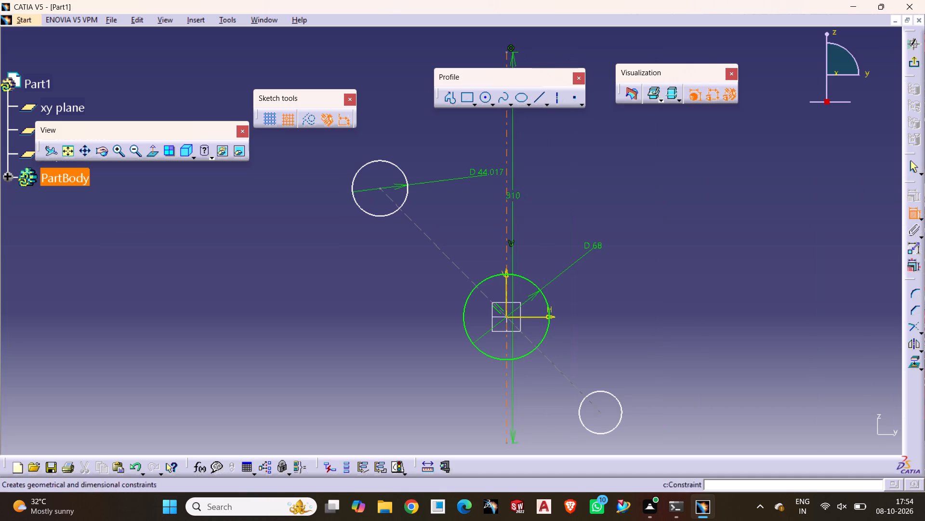
pyautogui.click(438, 250)
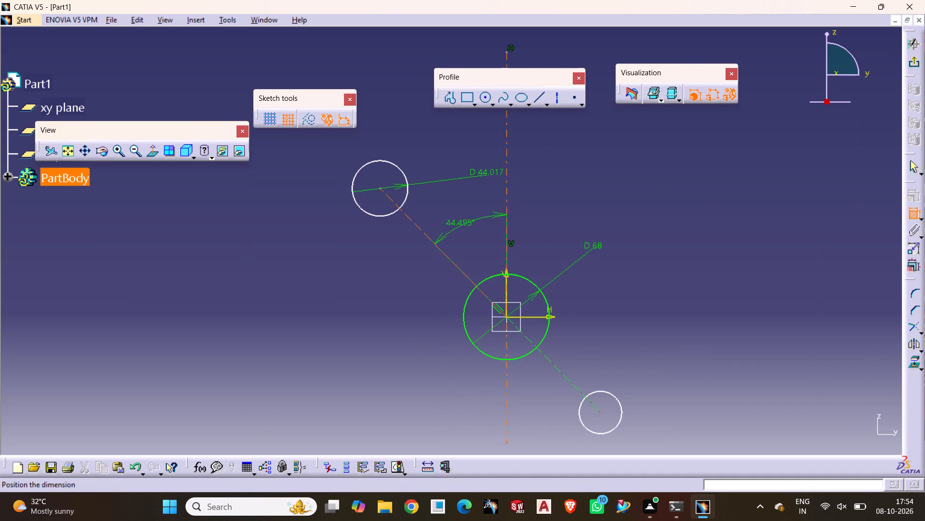
pyautogui.click(468, 223)
pyautogui.doubleClick(468, 223)
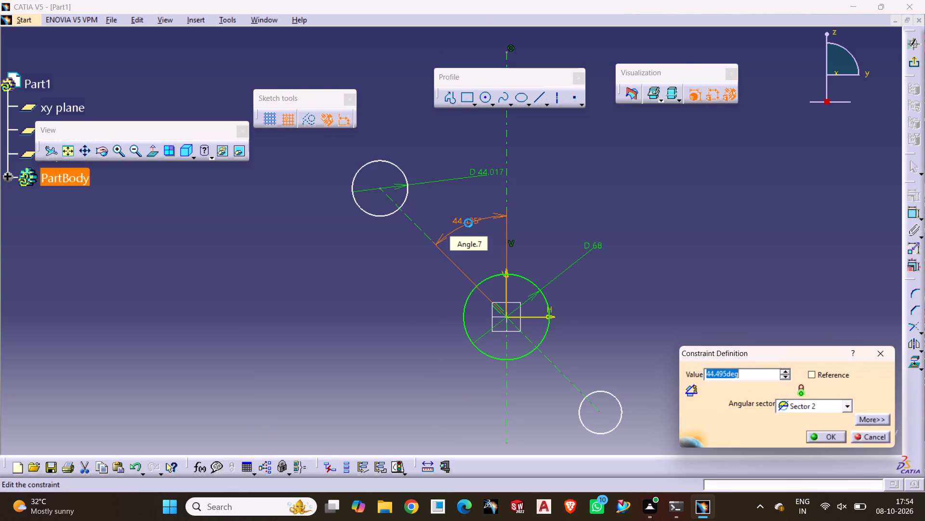
pyautogui.write('38')
pyautogui.press('Return')
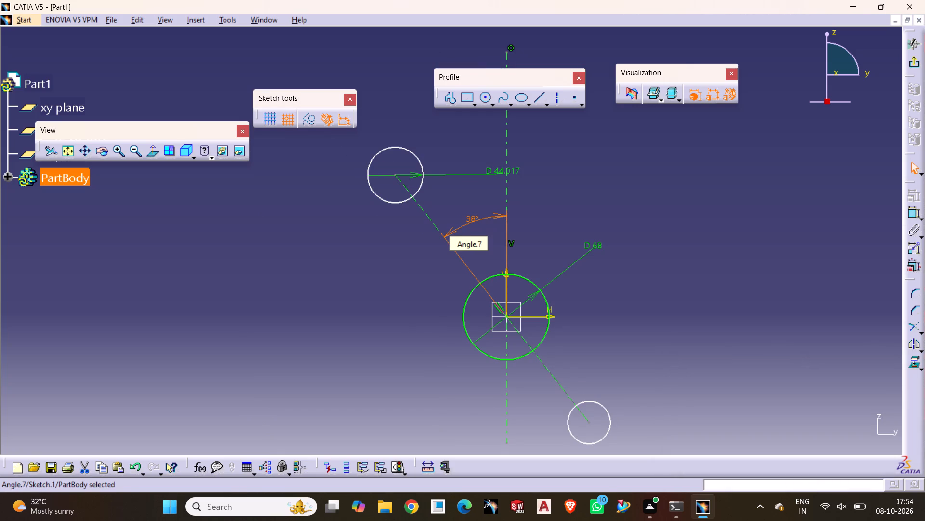
pyautogui.click(380, 278)
# Move the upper-left circle's diameter dimension below it, clear of the axes, and set the diameter to 16 mm.
pyautogui.moveTo(483, 174); pyautogui.dragTo(328, 288)
pyautogui.doubleClick(347, 285)
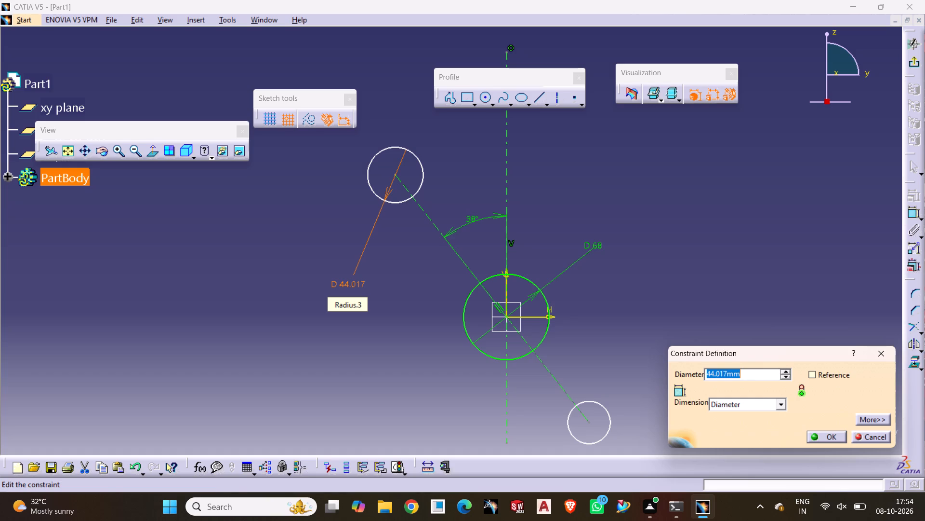
pyautogui.write('16')
pyautogui.press('Return')
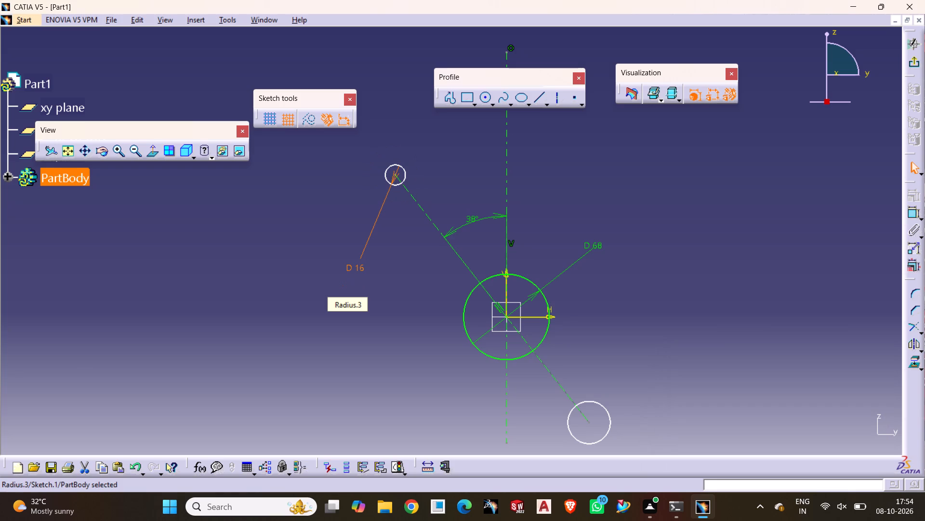
pyautogui.click(347, 285)
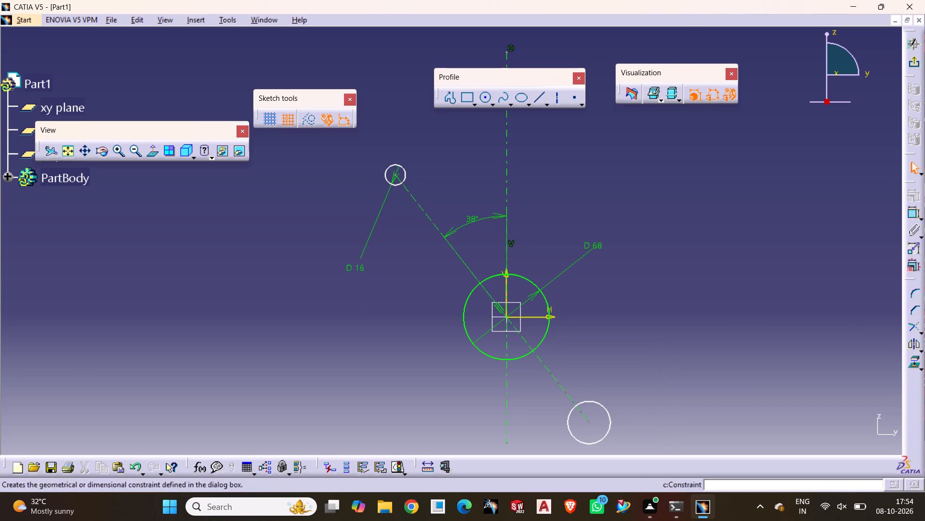
# Add a diameter constraint to the circle at the lower-right axis endpoint and set it to 16 mm.
pyautogui.click(908, 213)
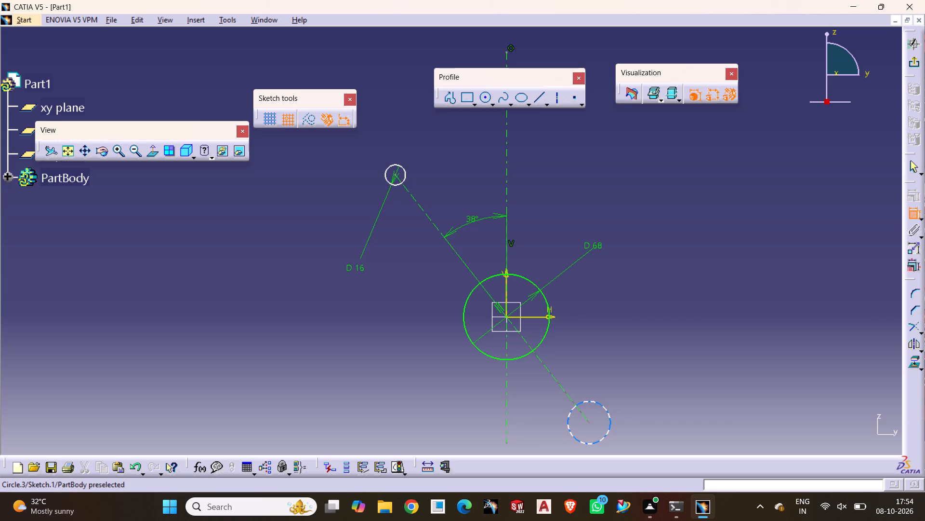
pyautogui.click(598, 406)
pyautogui.click(652, 306)
pyautogui.doubleClick(652, 306)
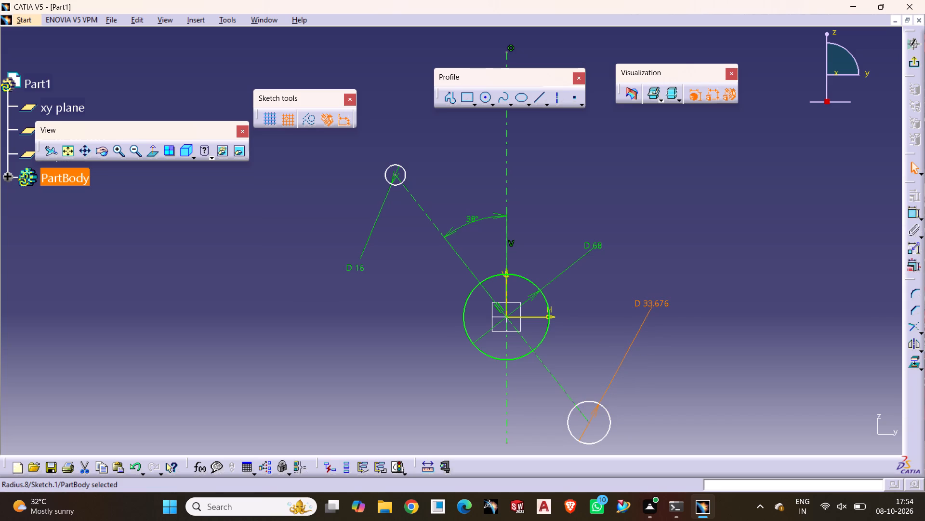
pyautogui.doubleClick(652, 308)
pyautogui.write('16')
pyautogui.press('Return')
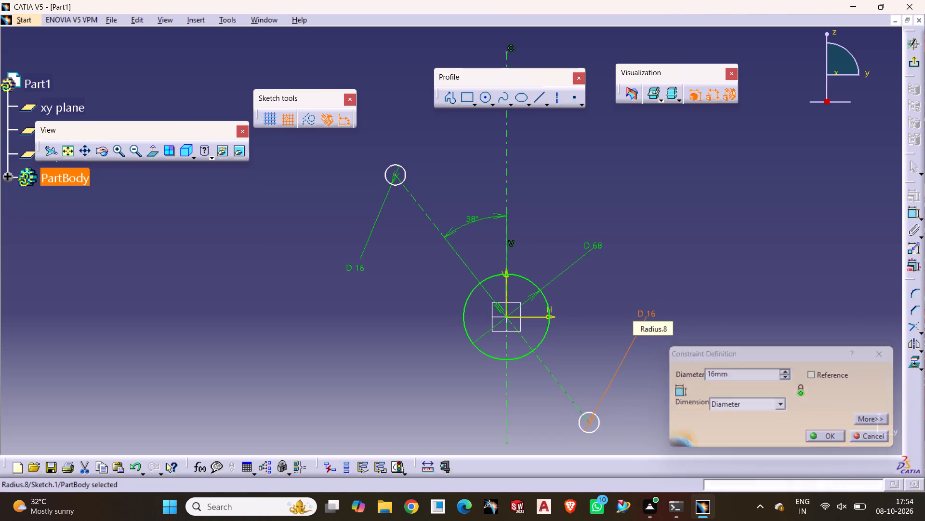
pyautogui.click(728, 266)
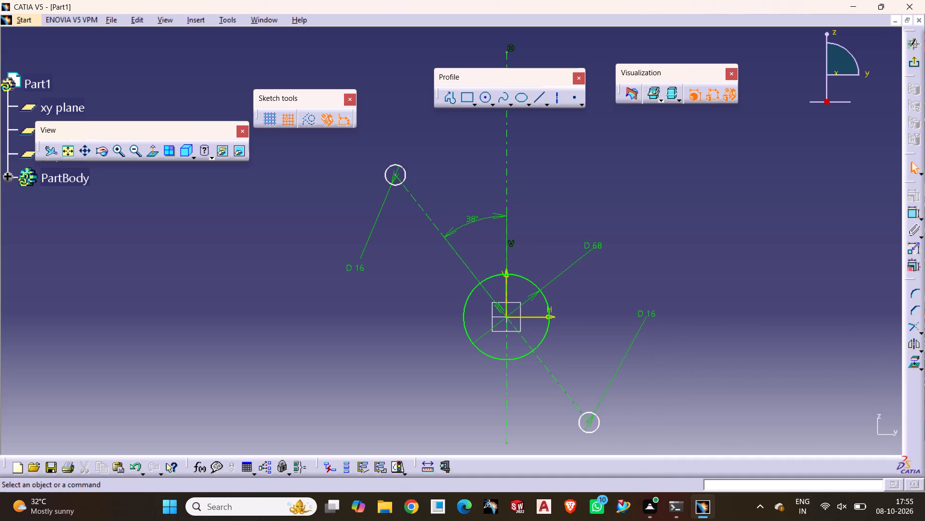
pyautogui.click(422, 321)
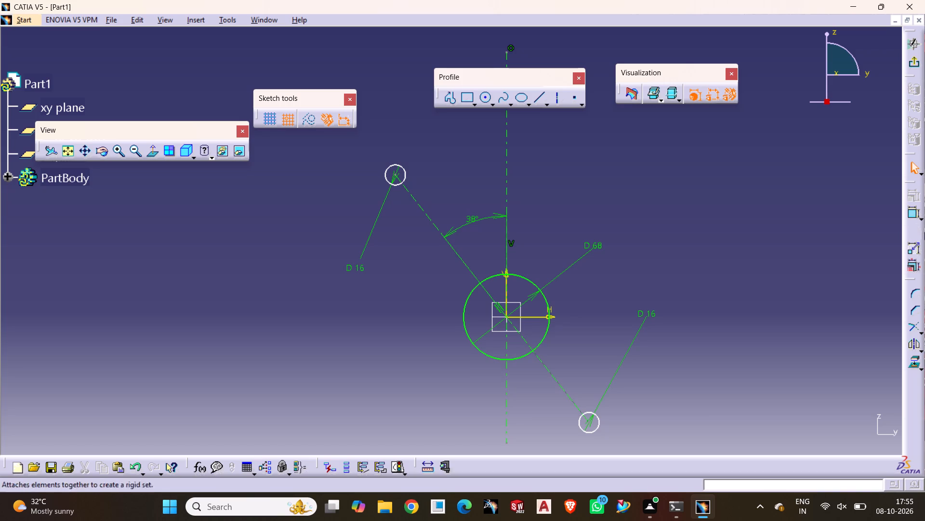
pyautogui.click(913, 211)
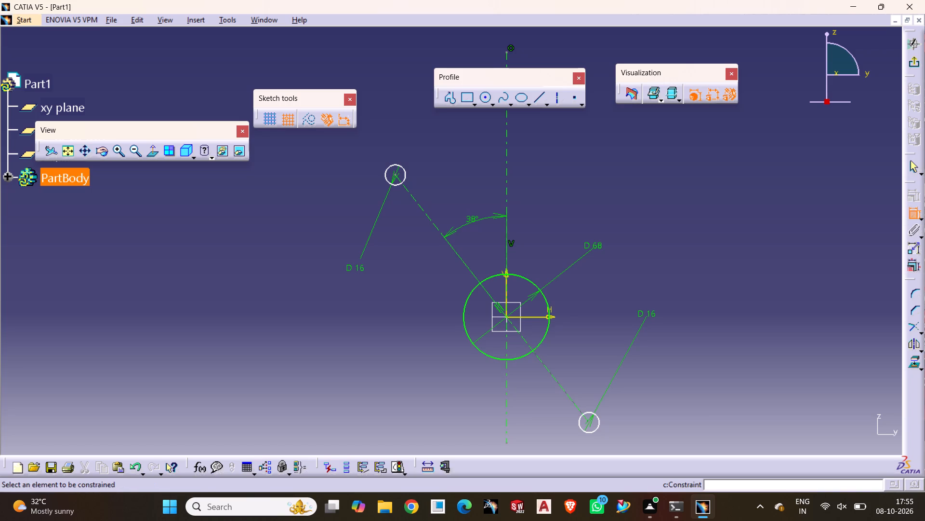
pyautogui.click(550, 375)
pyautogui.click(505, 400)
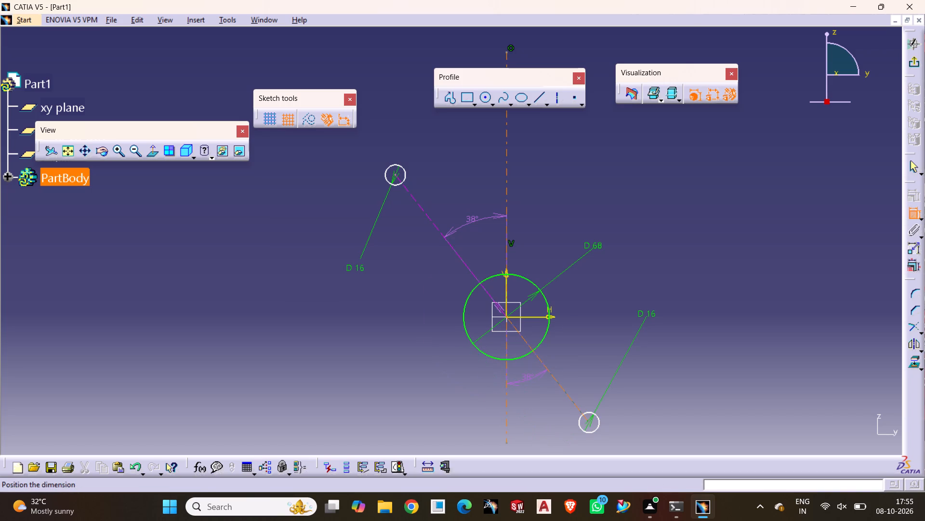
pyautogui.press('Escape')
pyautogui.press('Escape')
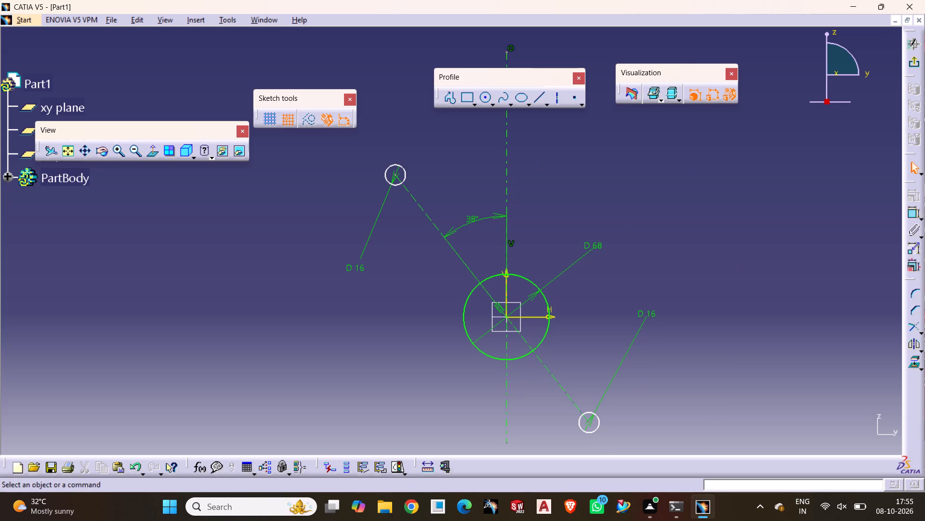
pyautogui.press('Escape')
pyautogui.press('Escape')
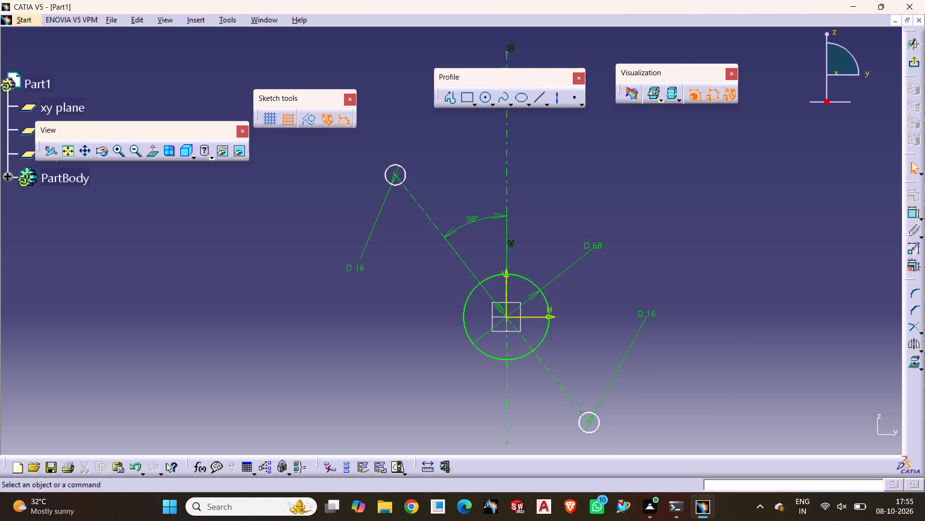
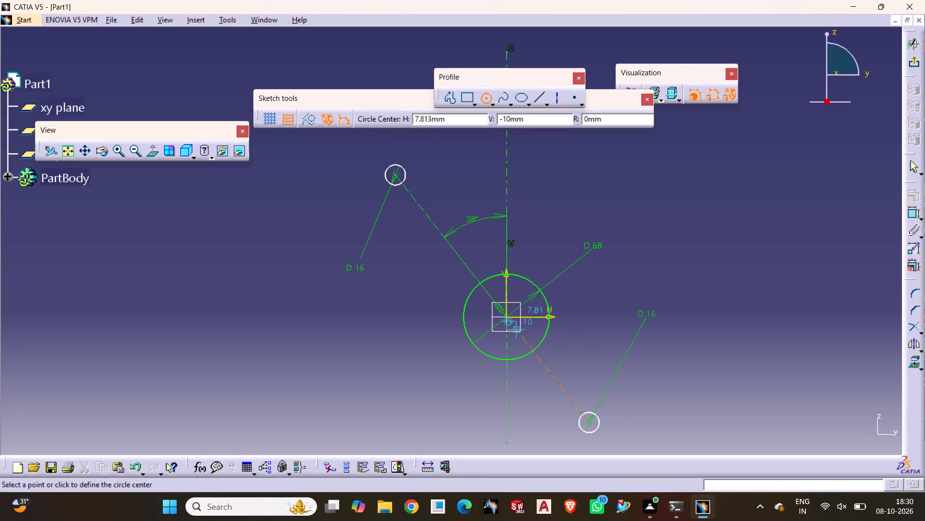
# Draw a circle centred on the origin around the 68 mm circle, add a diameter constraint and set it to 78 mm.
pyautogui.click(505, 318)
pyautogui.click(546, 233)
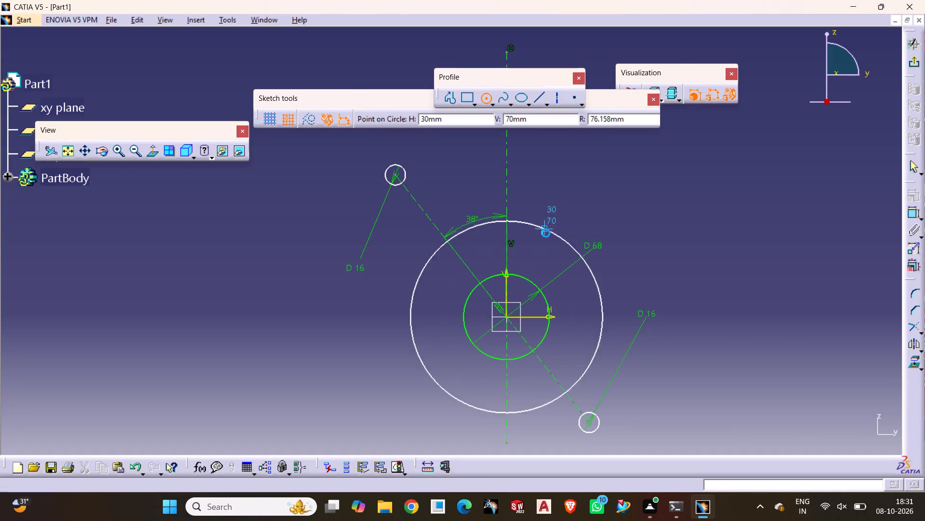
pyautogui.click(916, 217)
pyautogui.click(612, 168)
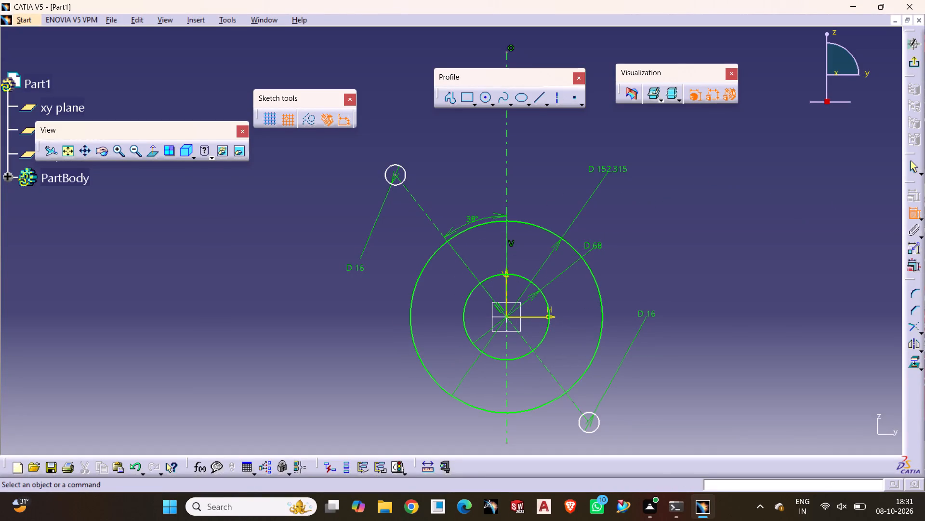
pyautogui.doubleClick(612, 168)
pyautogui.write('78')
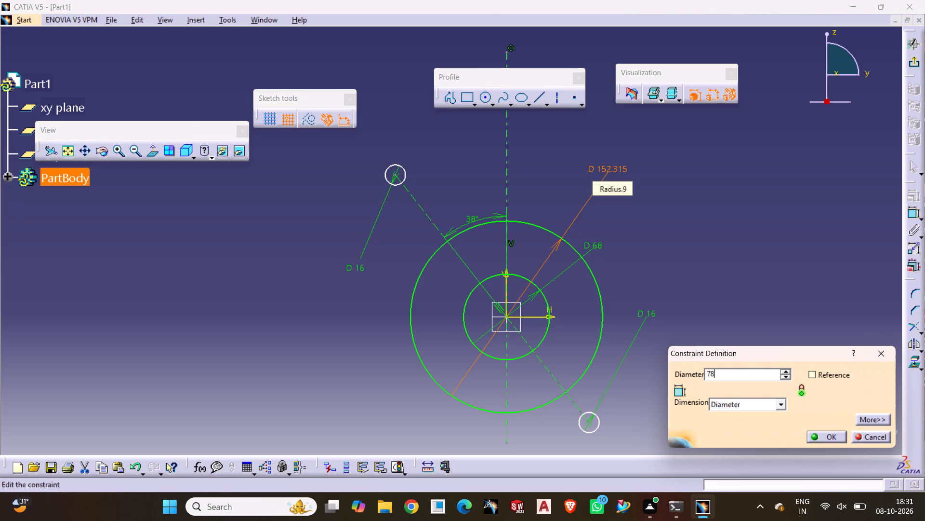
pyautogui.press('Return')
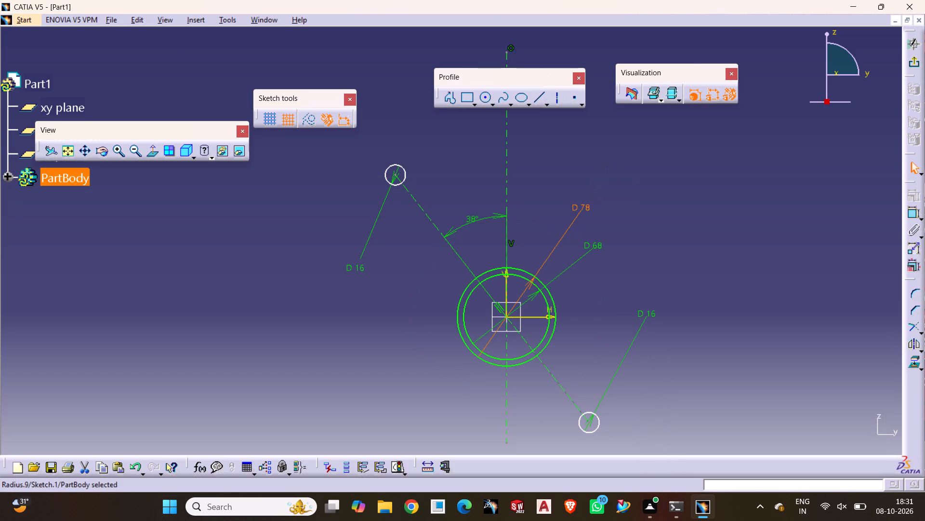
pyautogui.click(647, 286)
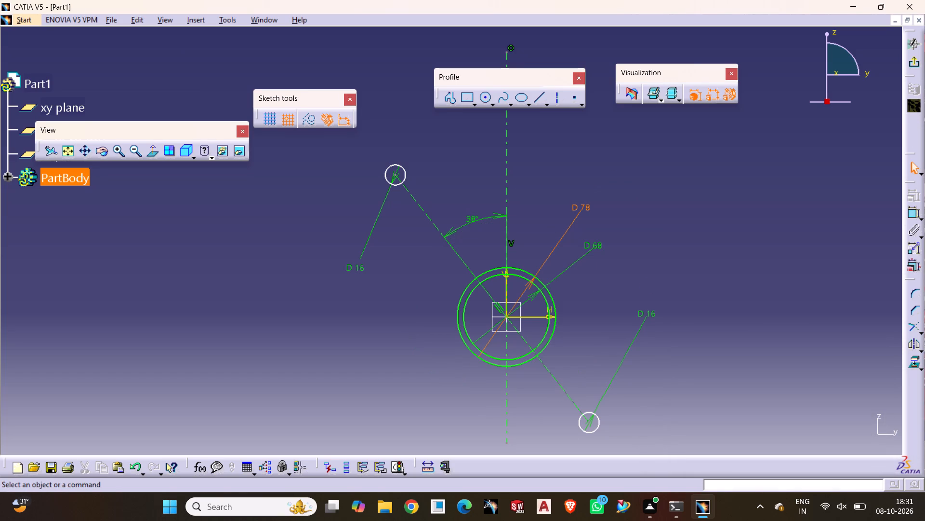
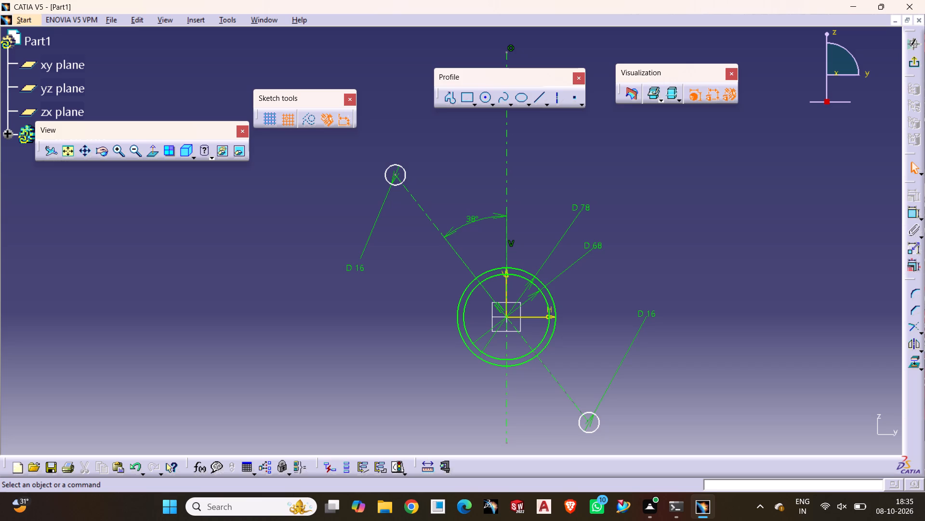
# Add a distance constraint from the origin to the centre of the lower 16 mm circle and set it to 65 mm.
pyautogui.click(910, 217)
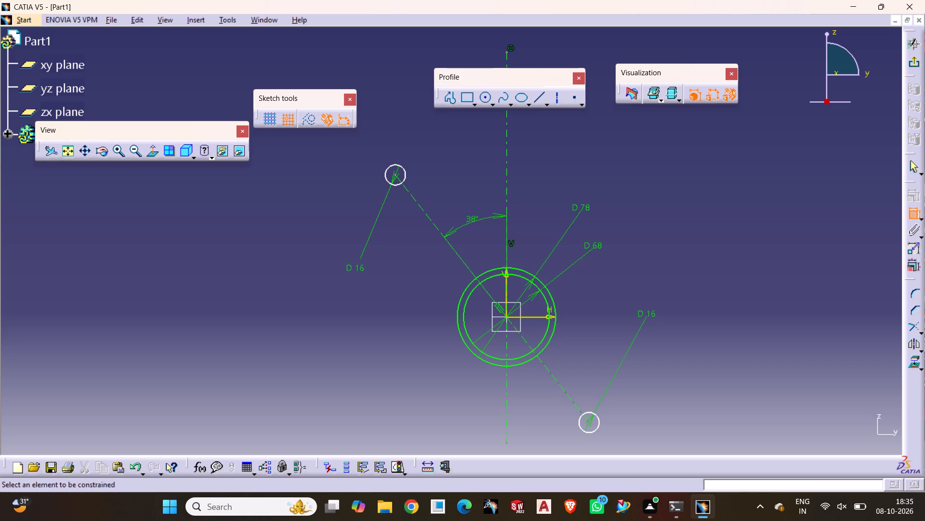
pyautogui.click(506, 317)
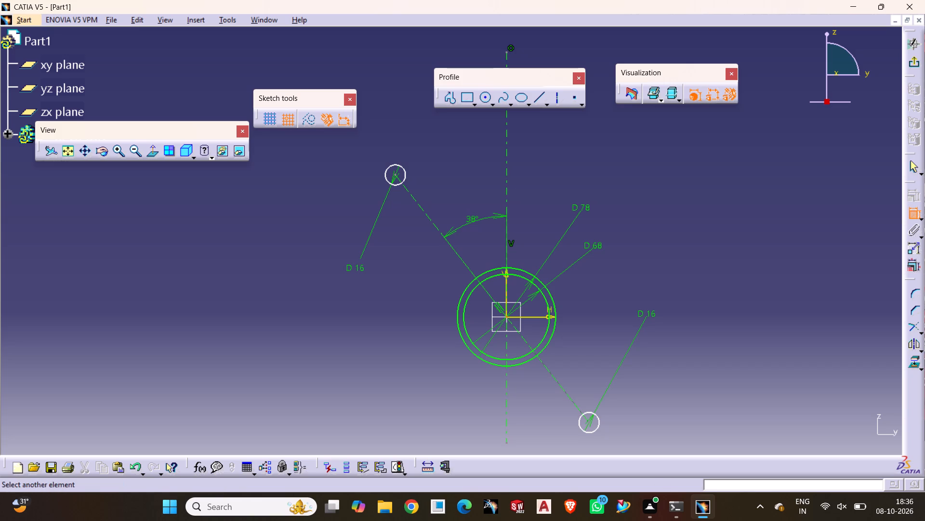
pyautogui.click(589, 424)
pyautogui.click(663, 300)
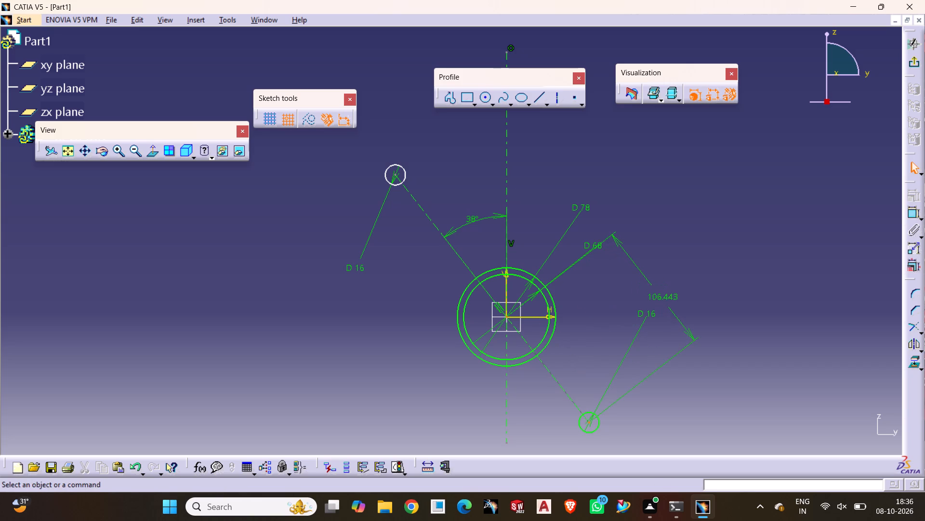
pyautogui.doubleClick(663, 300)
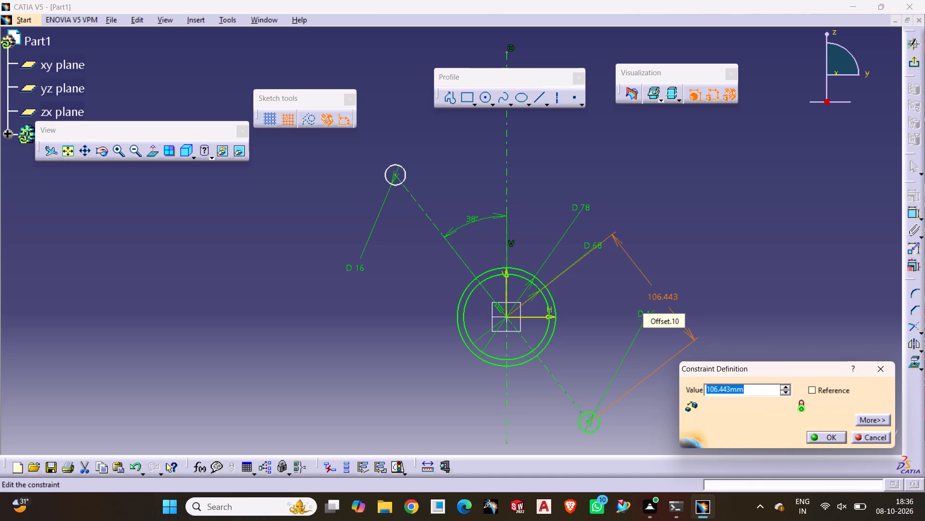
pyautogui.write('65')
pyautogui.press('Return')
pyautogui.click(691, 243)
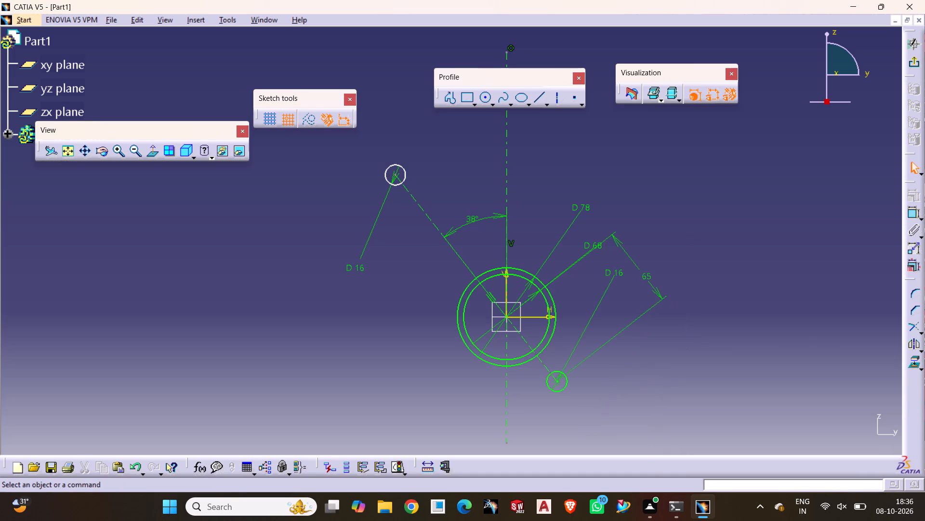
# Add a distance constraint from the origin to the centre of the upper 16 mm circle and set it to 65 mm.
pyautogui.click(914, 217)
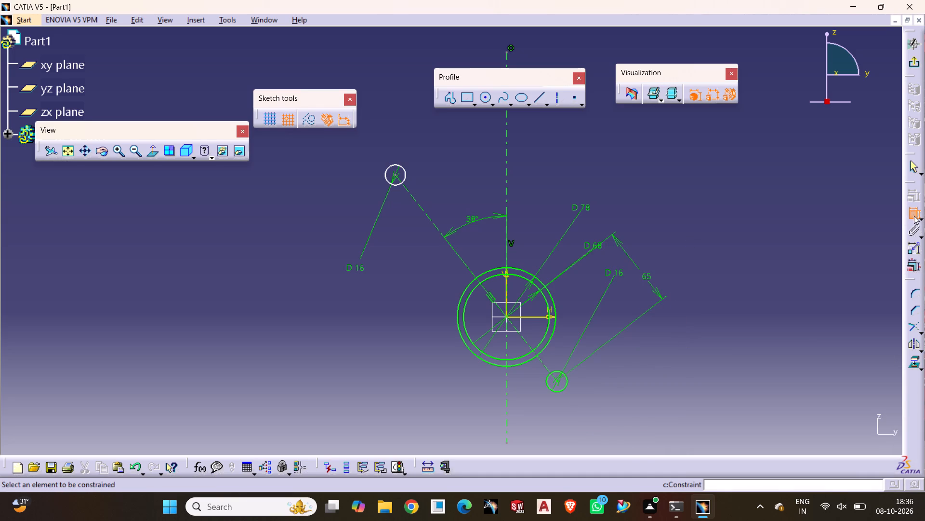
pyautogui.click(508, 316)
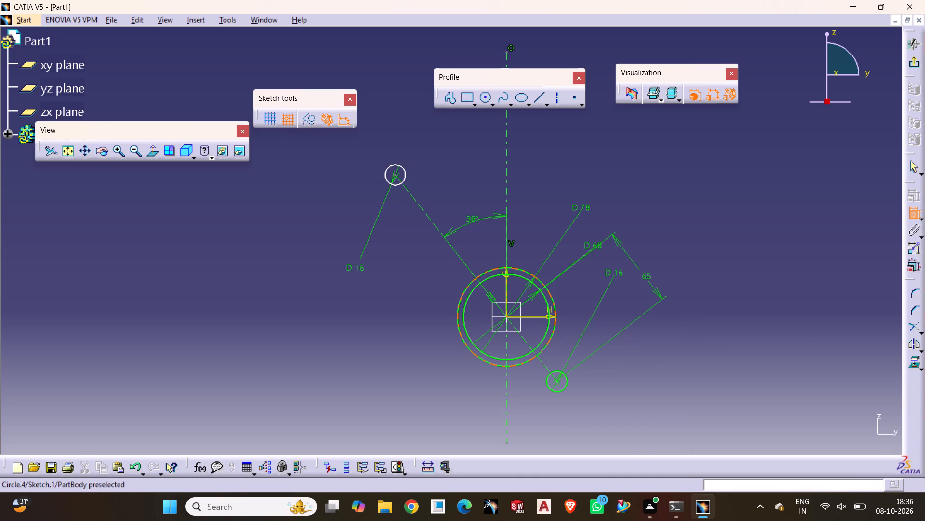
pyautogui.click(396, 176)
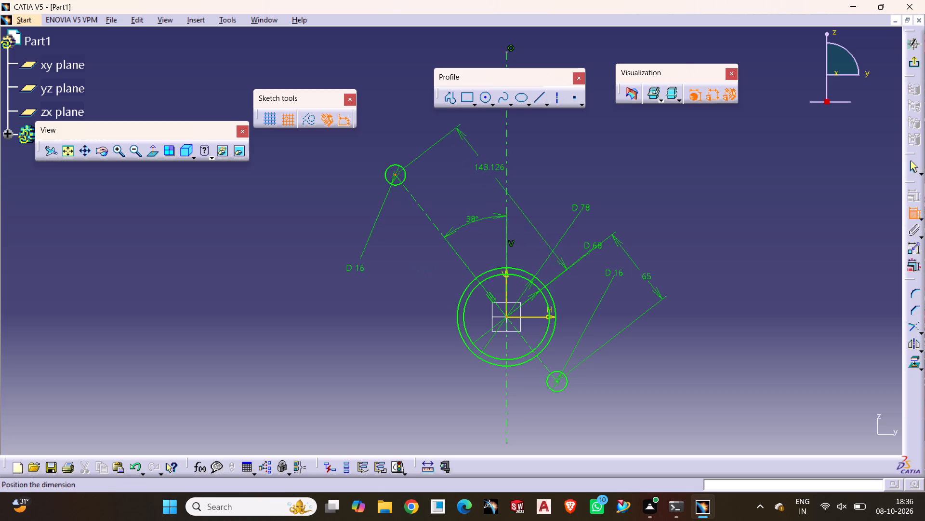
pyautogui.click(522, 165)
pyautogui.write('65')
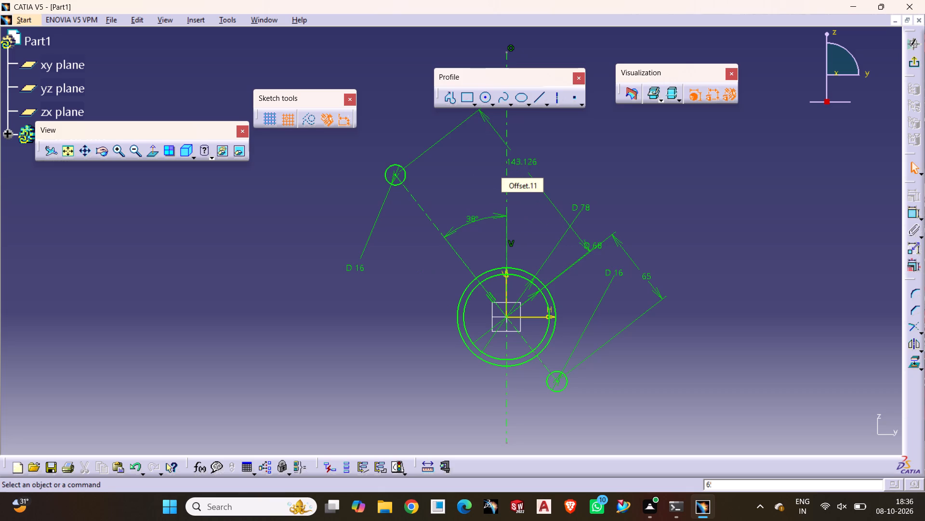
pyautogui.press('Return')
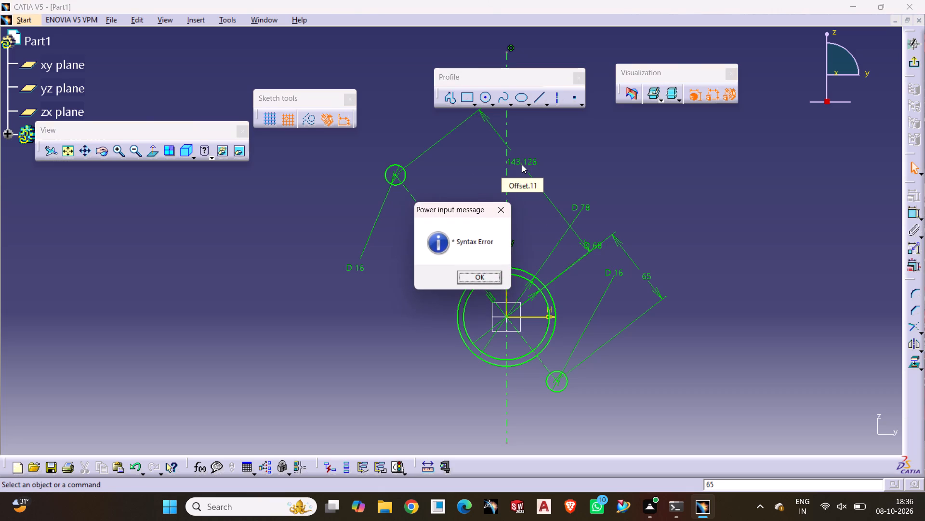
pyautogui.click(478, 280)
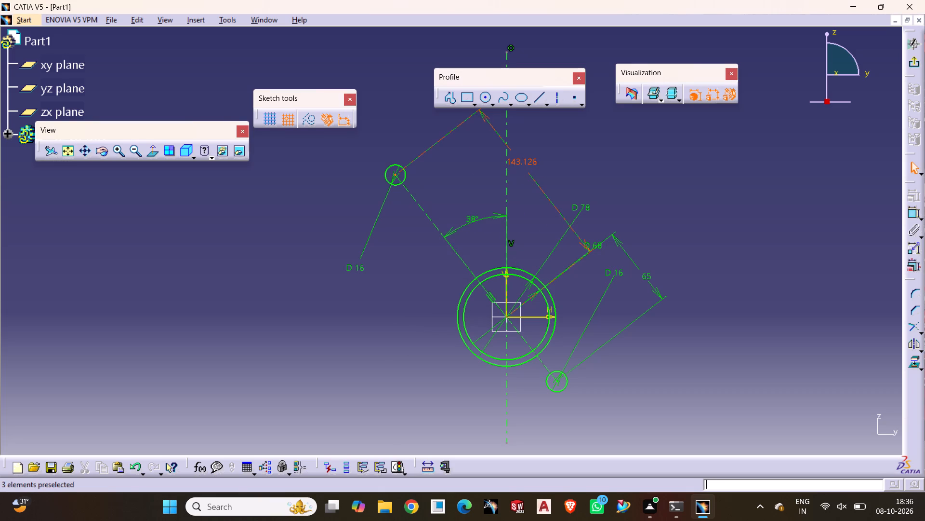
pyautogui.doubleClick(529, 166)
pyautogui.press('6')
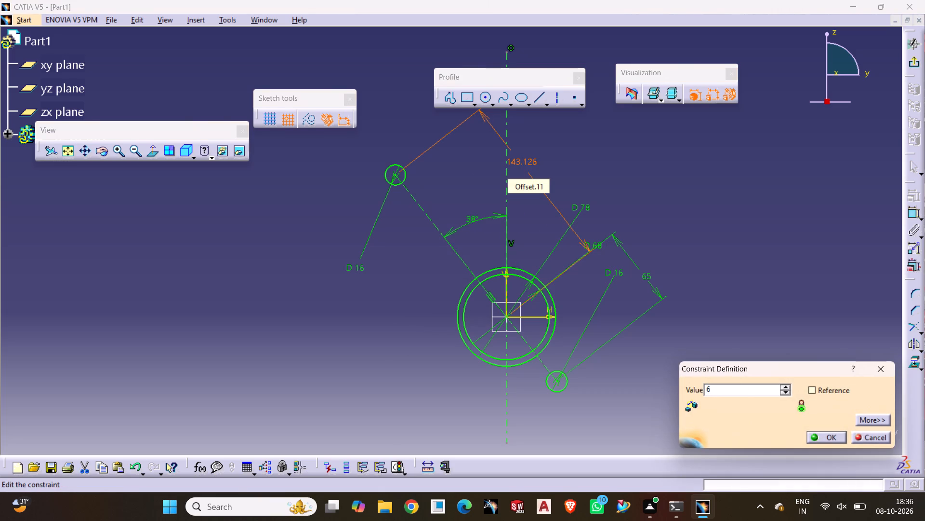
pyautogui.press('5')
pyautogui.press('Return')
pyautogui.click(727, 205)
# Draw a line from the edge of the upper 16 mm circle, sloping down past the upper side of the 78 mm circle.
pyautogui.scroll(-1, 519, 278)
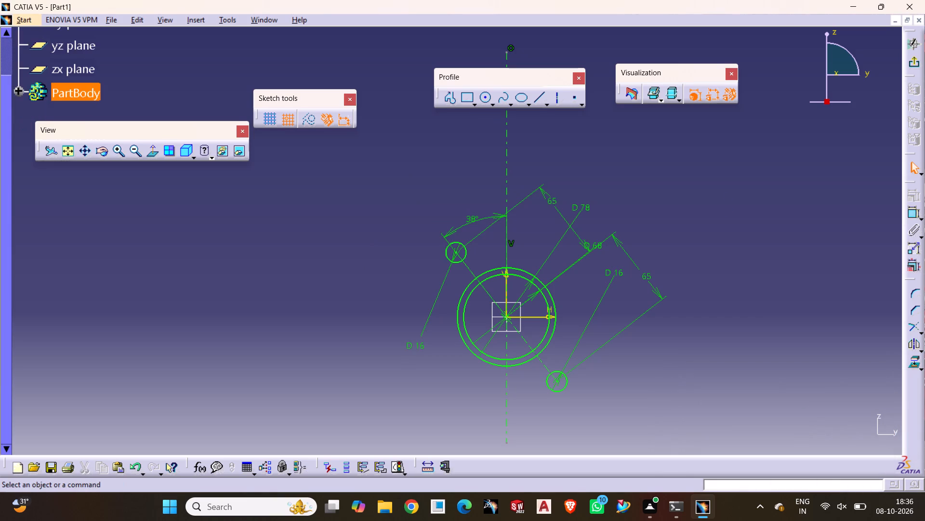
pyautogui.scroll(2, 511, 282)
pyautogui.scroll(-2, 511, 286)
pyautogui.scroll(1, 511, 286)
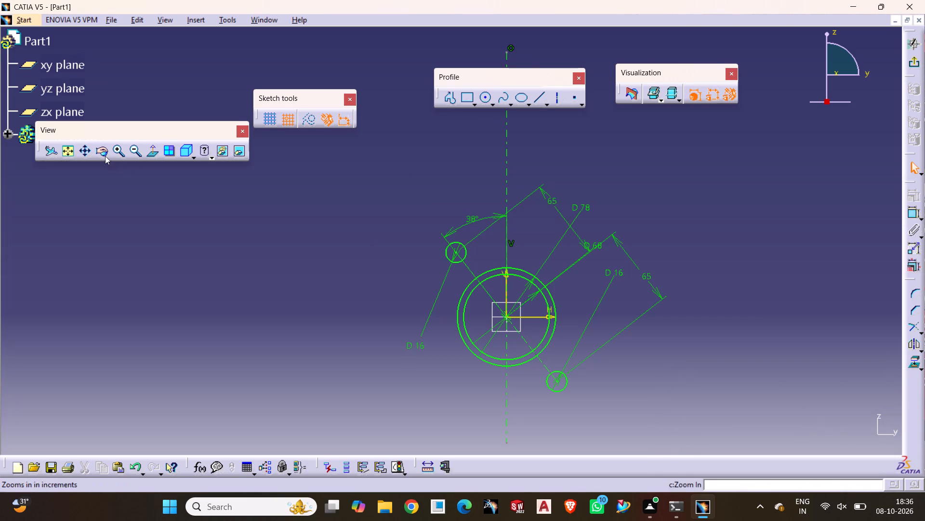
pyautogui.click(66, 148)
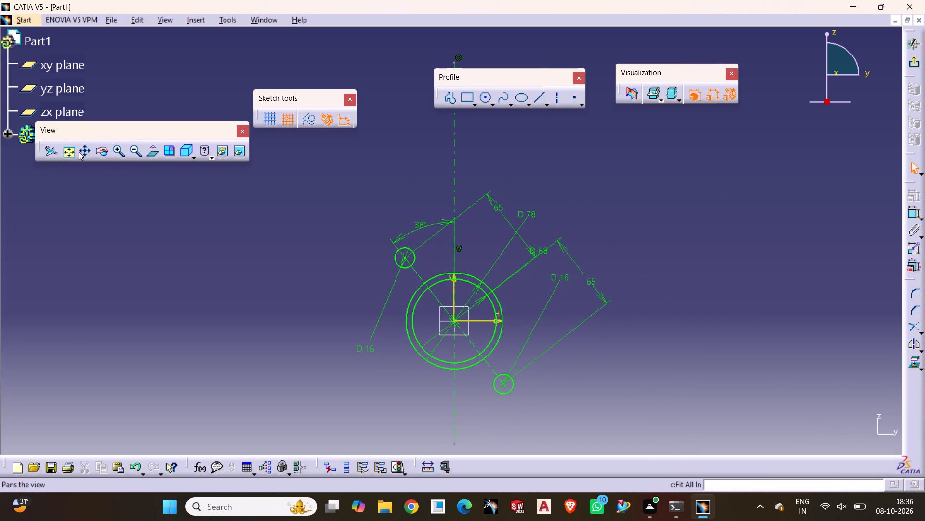
pyautogui.click(119, 149)
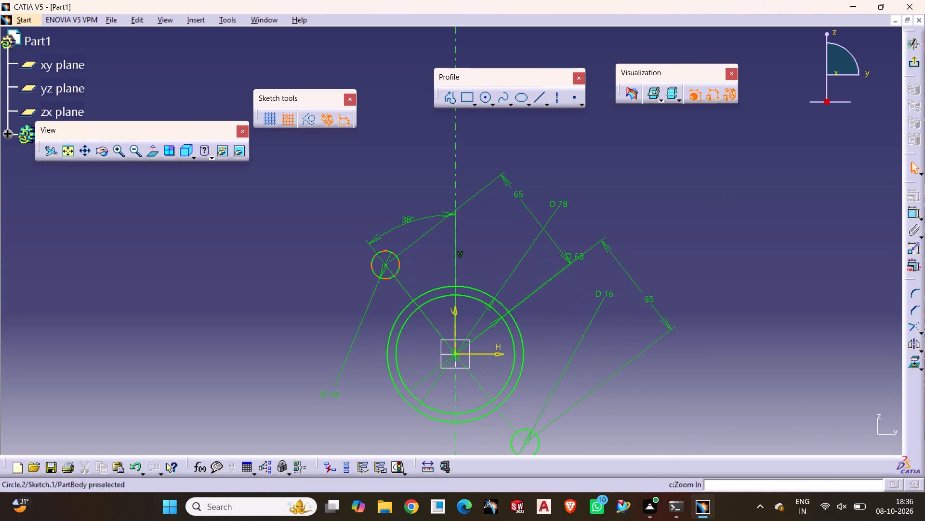
pyautogui.moveTo(465, 330); pyautogui.dragTo(455, 278, button='middle')
pyautogui.click(292, 286)
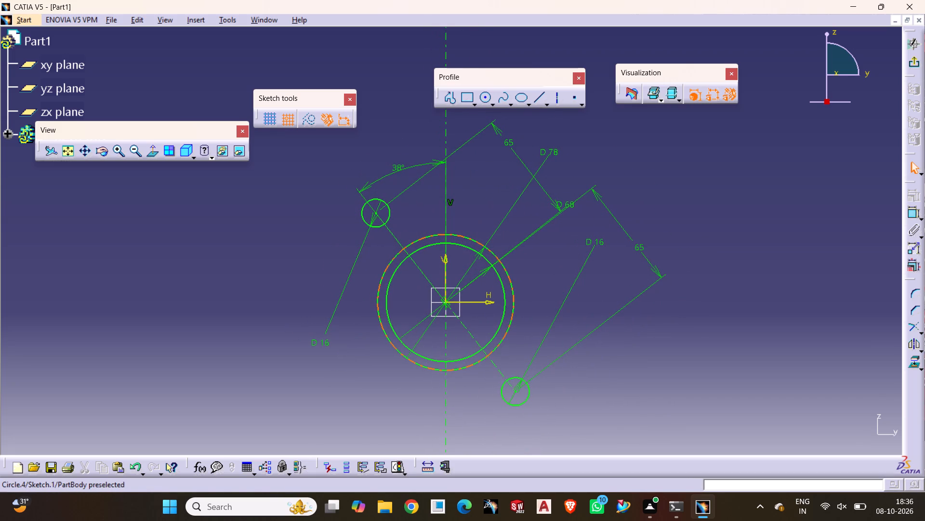
pyautogui.click(541, 95)
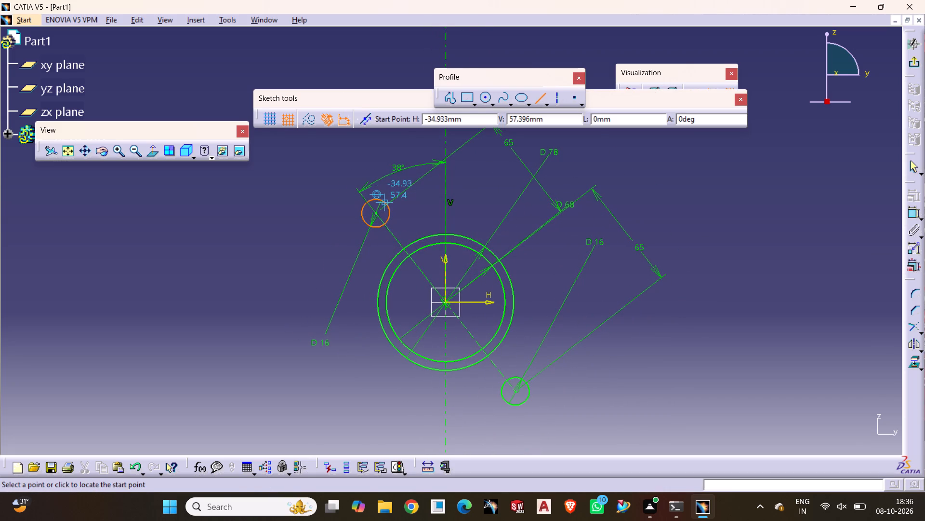
pyautogui.click(388, 202)
pyautogui.click(539, 248)
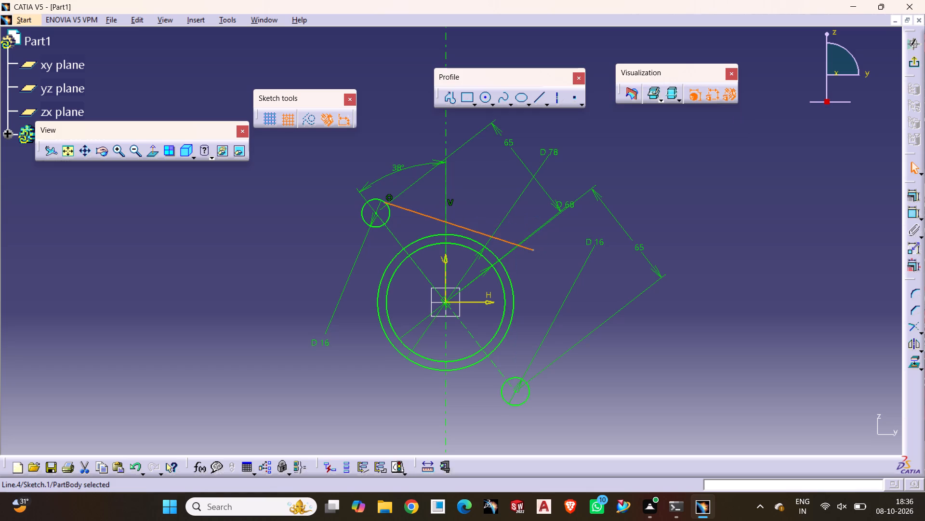
pyautogui.press('Escape')
pyautogui.click(555, 259)
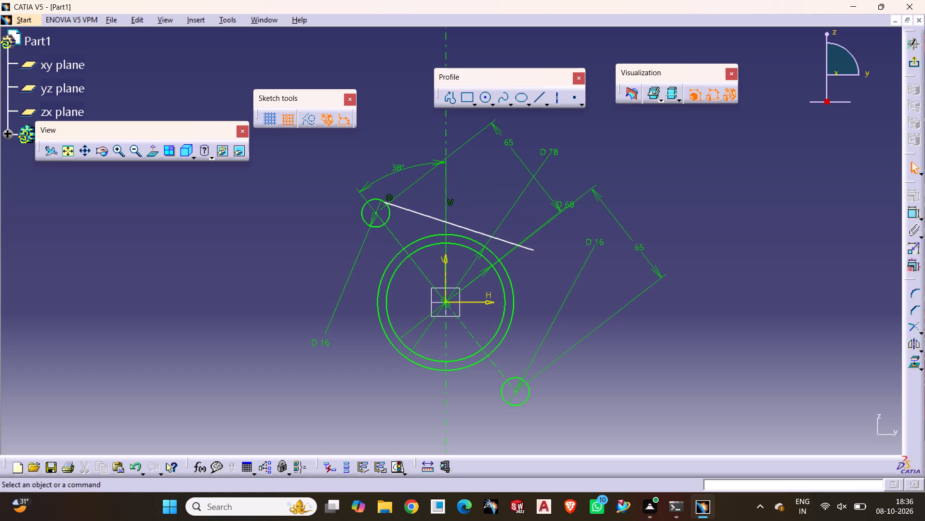
# Apply a tangency constraint between the new line and the 78 mm circle.
pyautogui.click(424, 215)
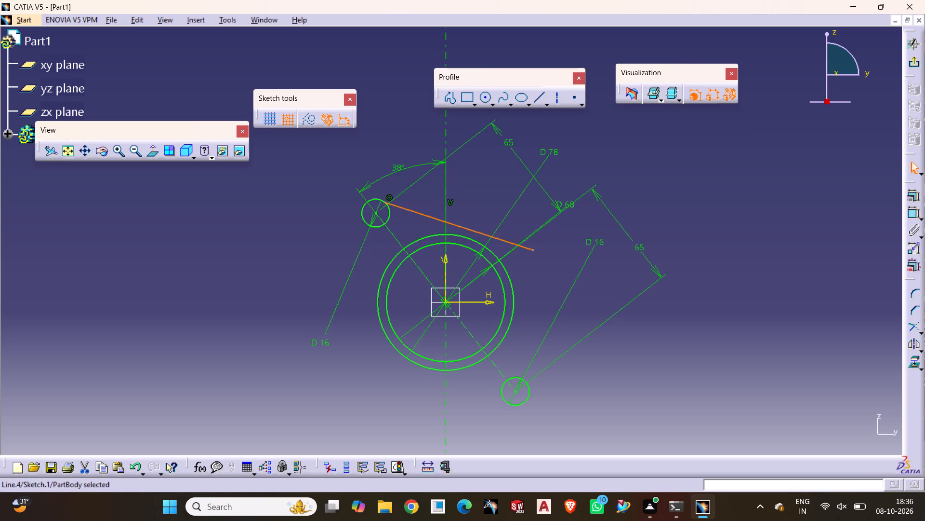
pyautogui.keyDown('ctrl'); pyautogui.click(427, 238); pyautogui.keyUp('ctrl')
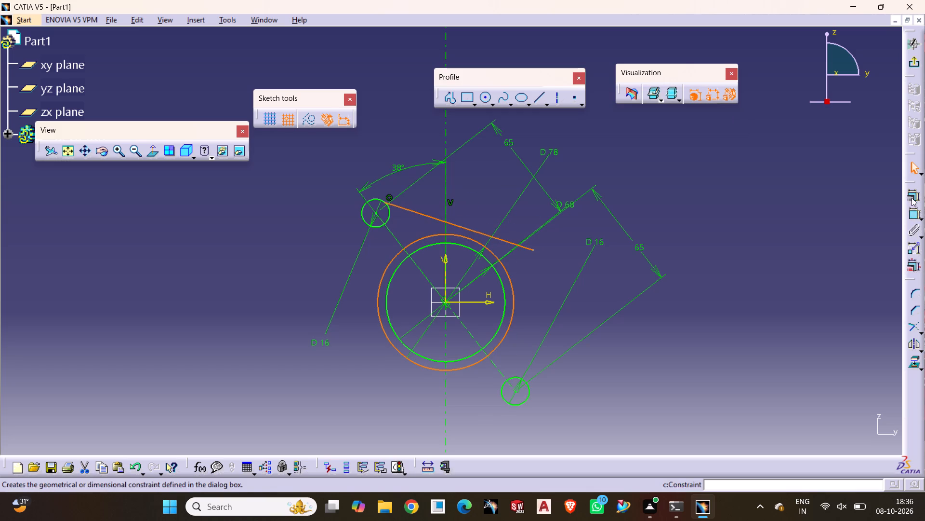
pyautogui.click(910, 196)
pyautogui.click(839, 348)
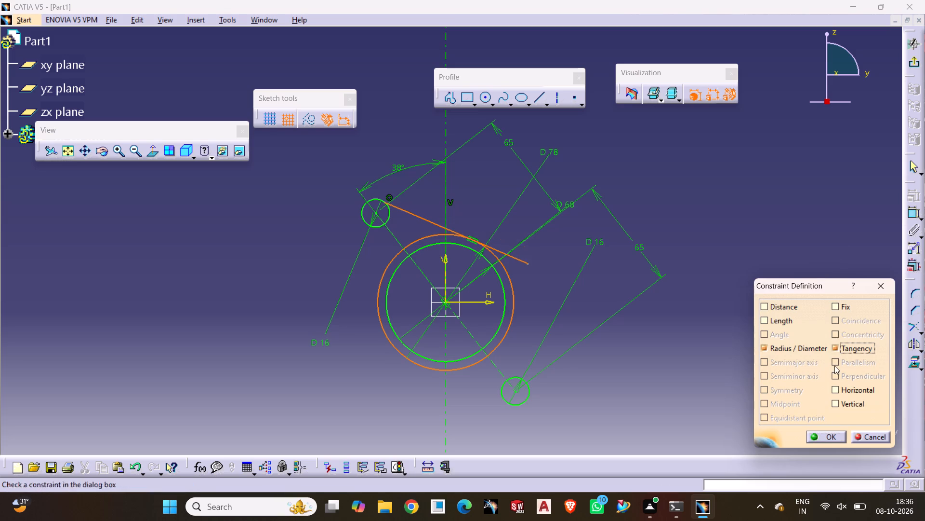
pyautogui.click(828, 435)
pyautogui.click(697, 274)
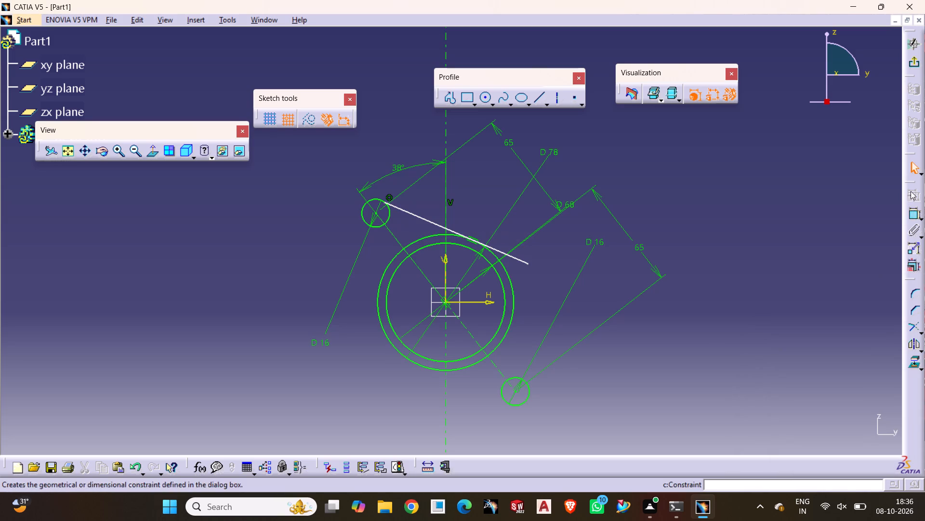
# Quick-trim the part of the line that extends beyond its tangent point on the 78 mm circle.
pyautogui.click(922, 332)
pyautogui.click(882, 344)
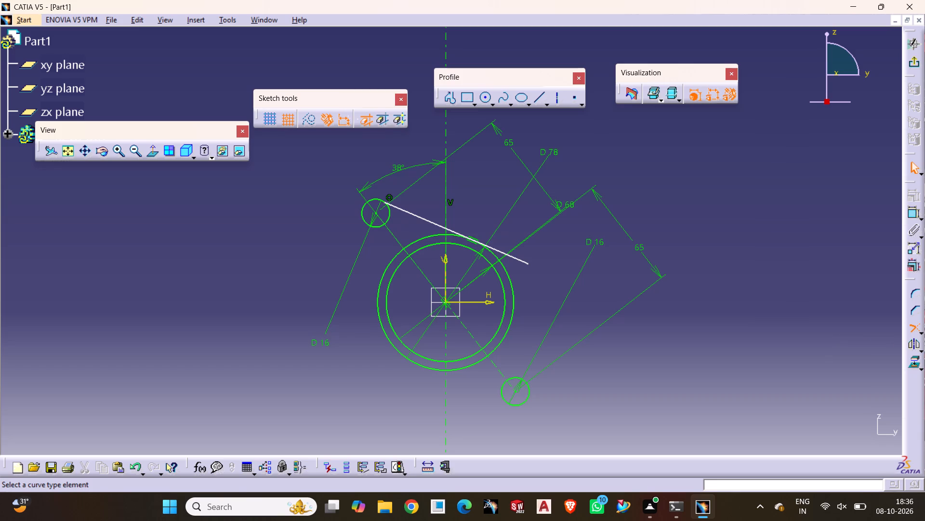
pyautogui.click(516, 259)
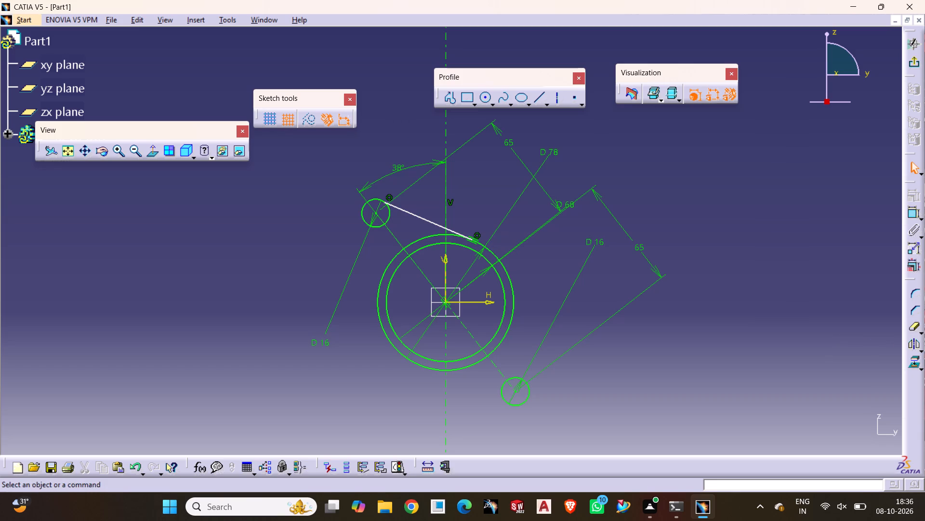
pyautogui.press('Escape')
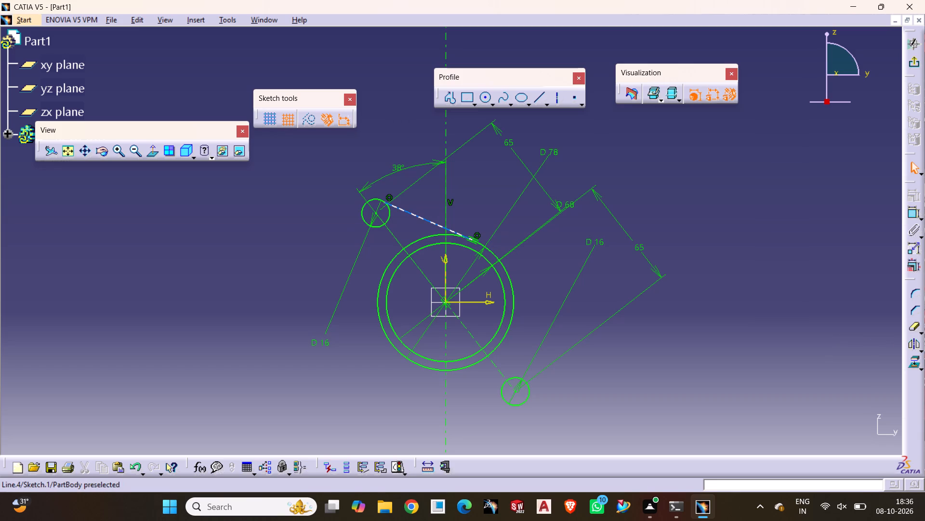
# Apply a tangency constraint between the trimmed line and the upper 16 mm circle.
pyautogui.click(417, 215)
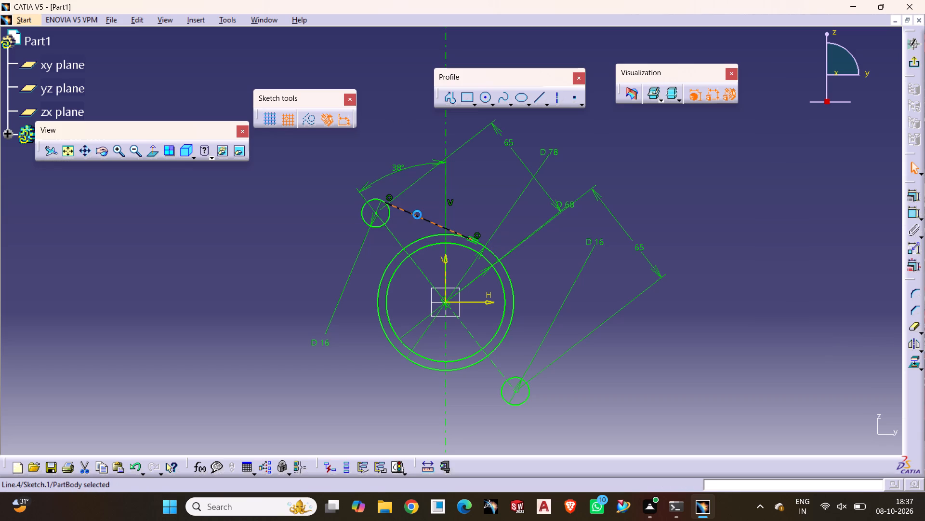
pyautogui.keyDown('ctrl'); pyautogui.click(390, 211); pyautogui.keyUp('ctrl')
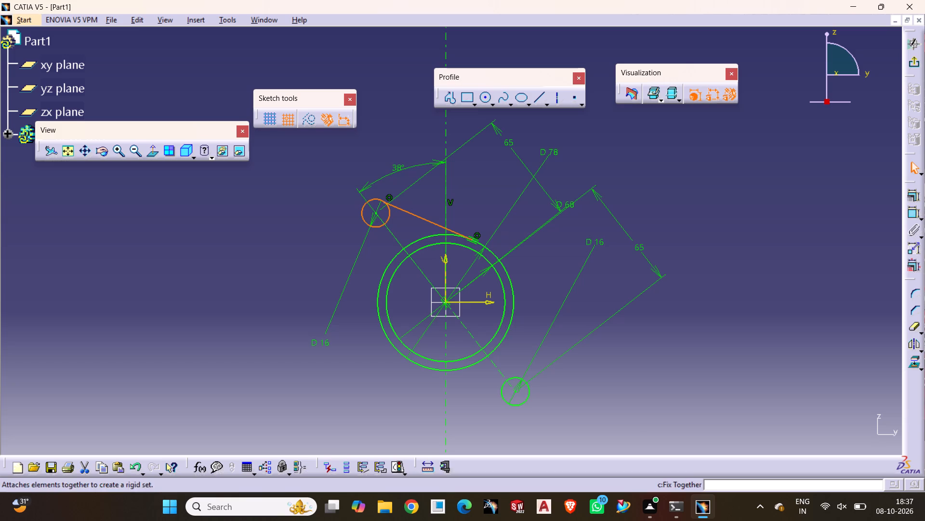
pyautogui.click(910, 196)
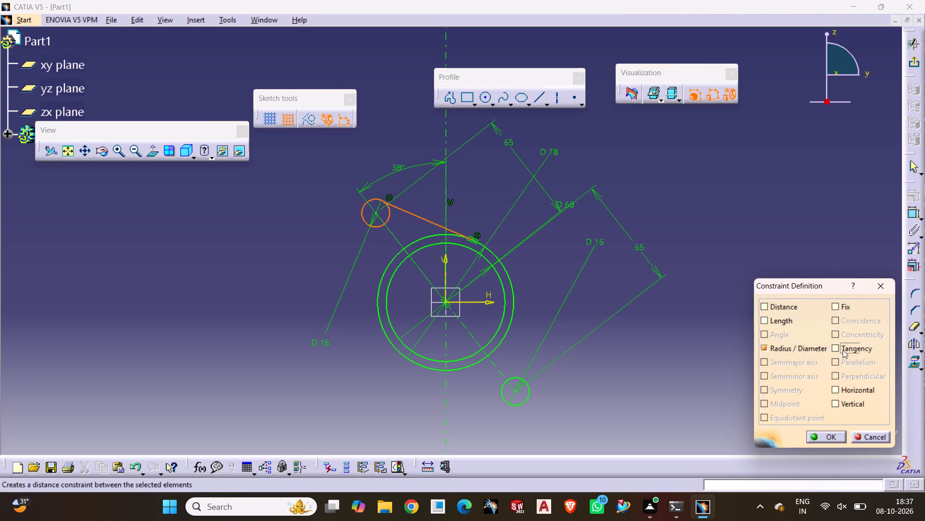
pyautogui.click(843, 350)
pyautogui.click(831, 436)
pyautogui.click(717, 352)
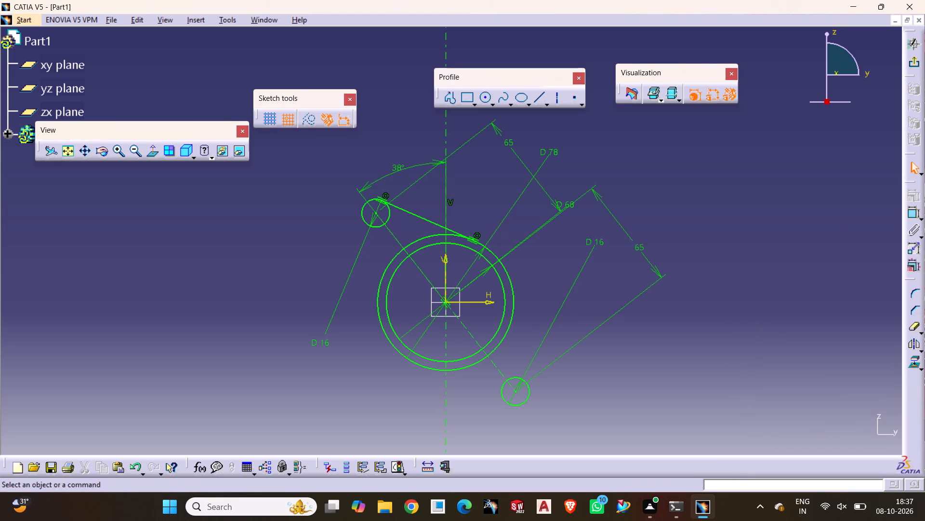
# Mirror the tangent line about the inclined construction axis to the other side of the upper 16 mm circle.
pyautogui.click(917, 345)
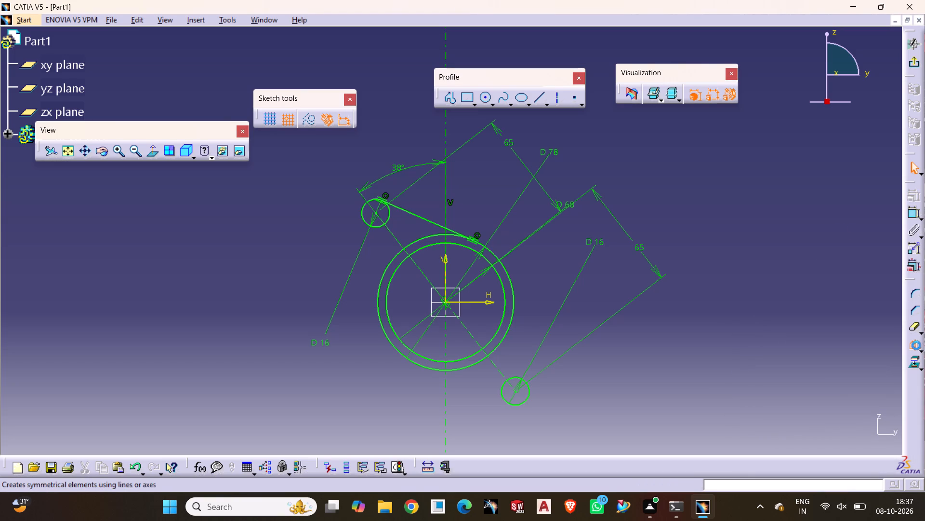
pyautogui.click(423, 219)
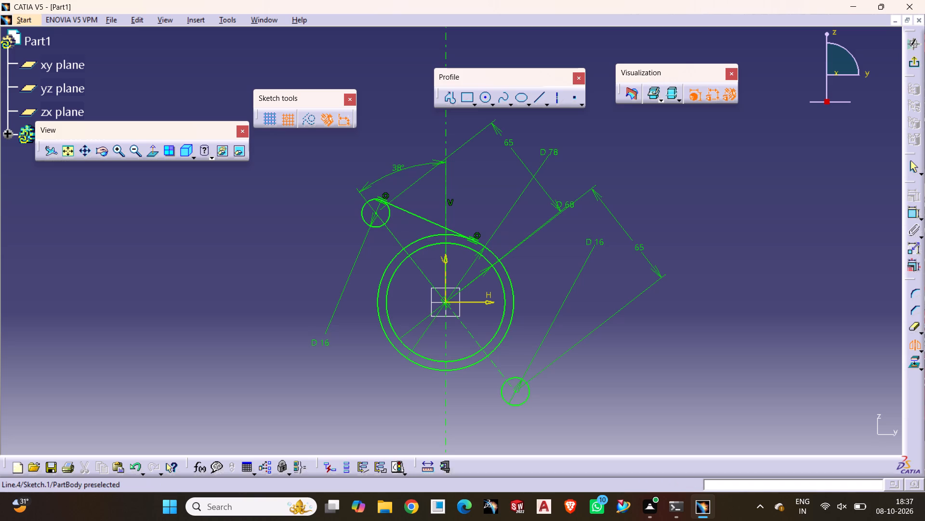
pyautogui.click(417, 269)
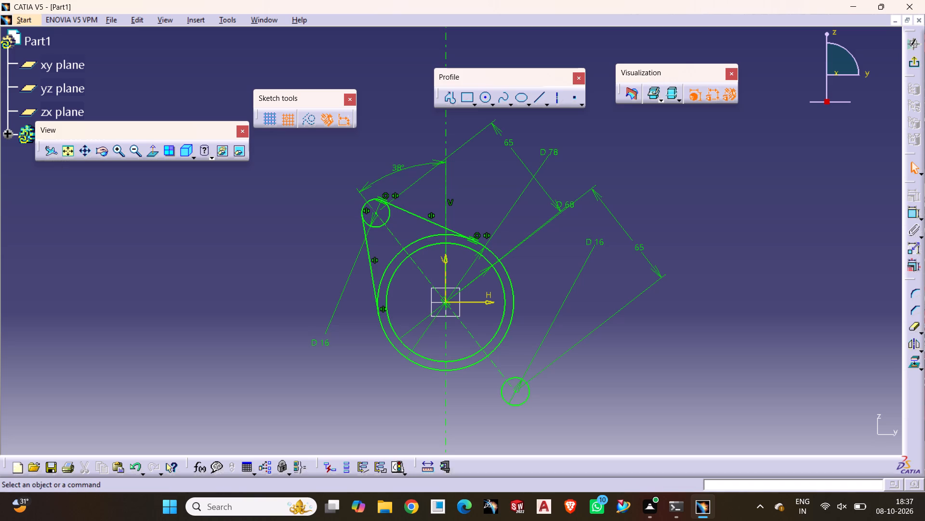
pyautogui.click(283, 251)
# Draw a line about 97 mm long from the lower 16 mm circle up past the outer side of the 78 mm circle.
pyautogui.click(537, 97)
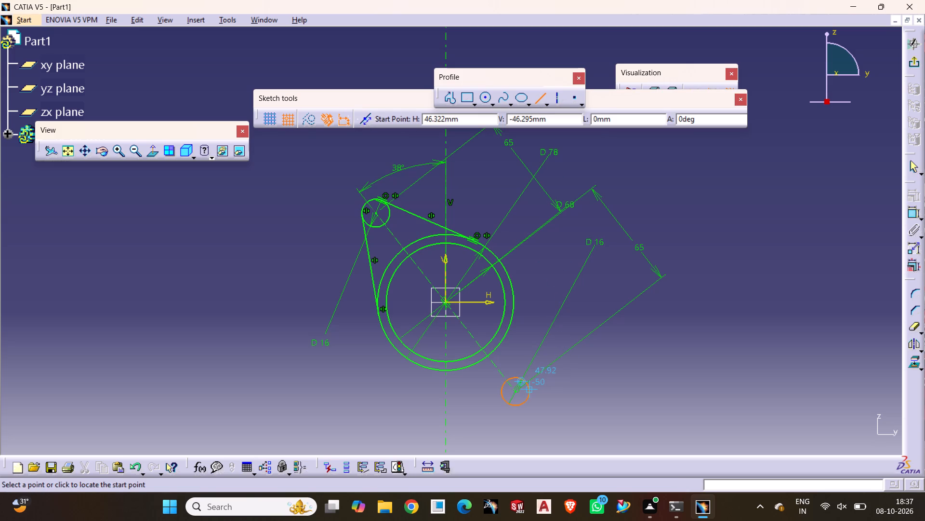
pyautogui.click(528, 384)
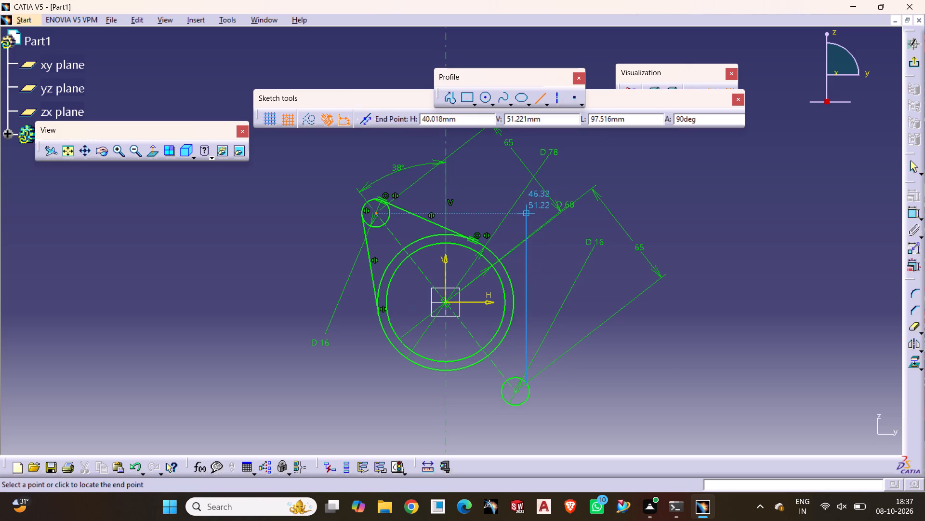
pyautogui.click(512, 212)
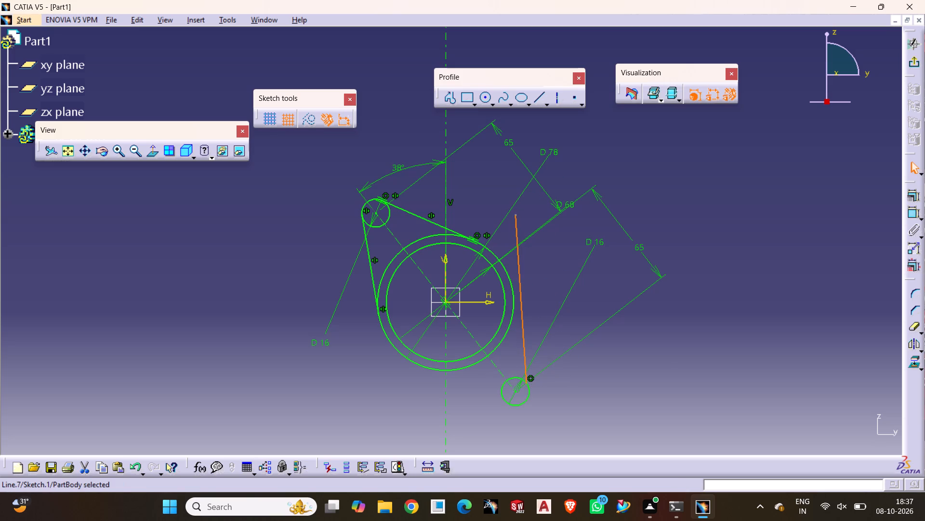
pyautogui.press('Escape')
# Apply a tangency constraint between the new line and the 78 mm circle.
pyautogui.click(519, 274)
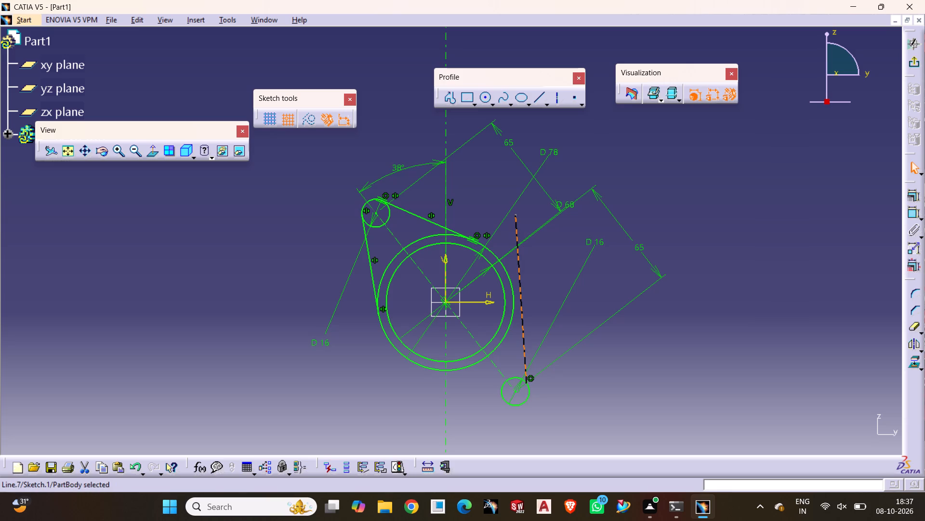
pyautogui.keyDown('ctrl'); pyautogui.click(510, 276); pyautogui.keyUp('ctrl')
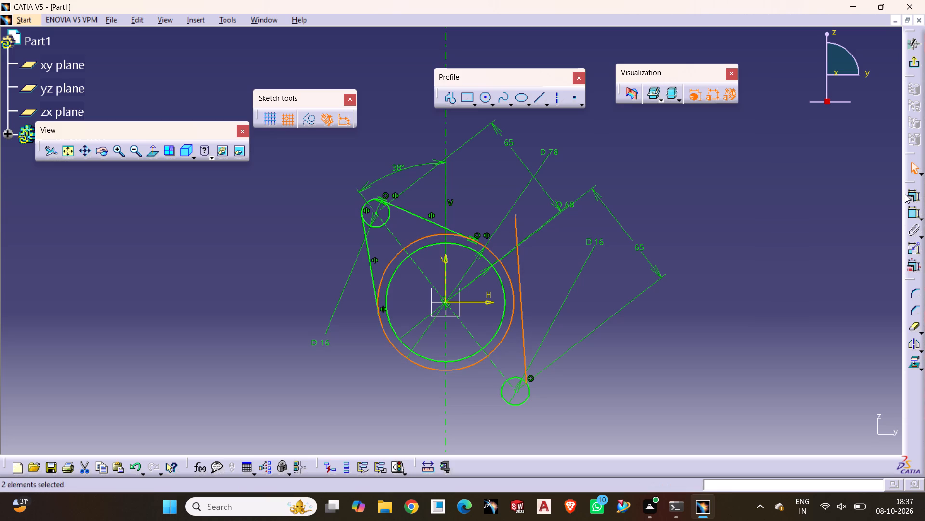
pyautogui.click(908, 194)
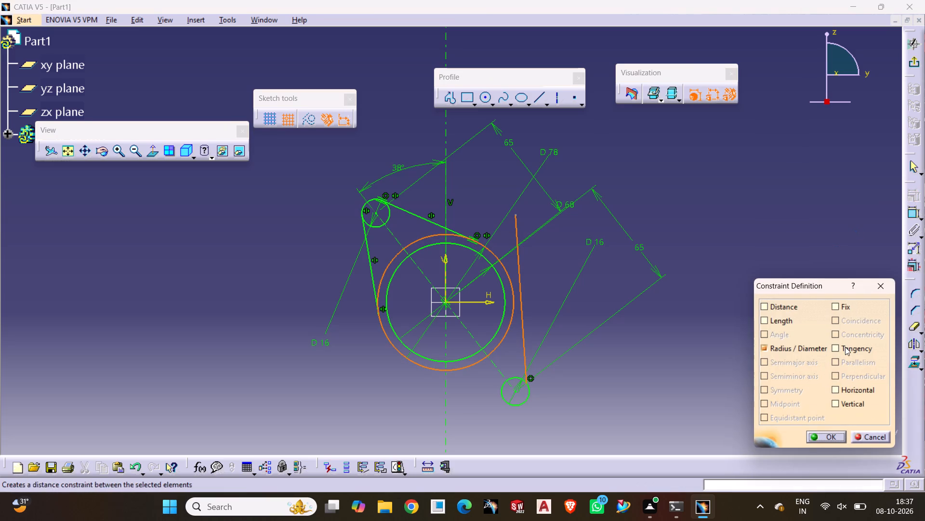
pyautogui.click(845, 347)
pyautogui.click(823, 438)
pyautogui.click(704, 366)
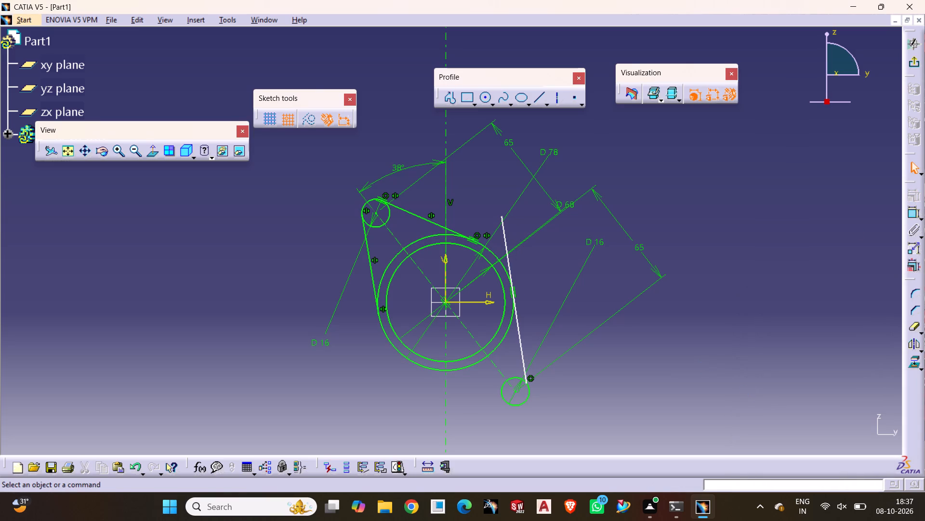
# Apply a tangency constraint between the same line and the lower 16 mm circle.
pyautogui.click(528, 391)
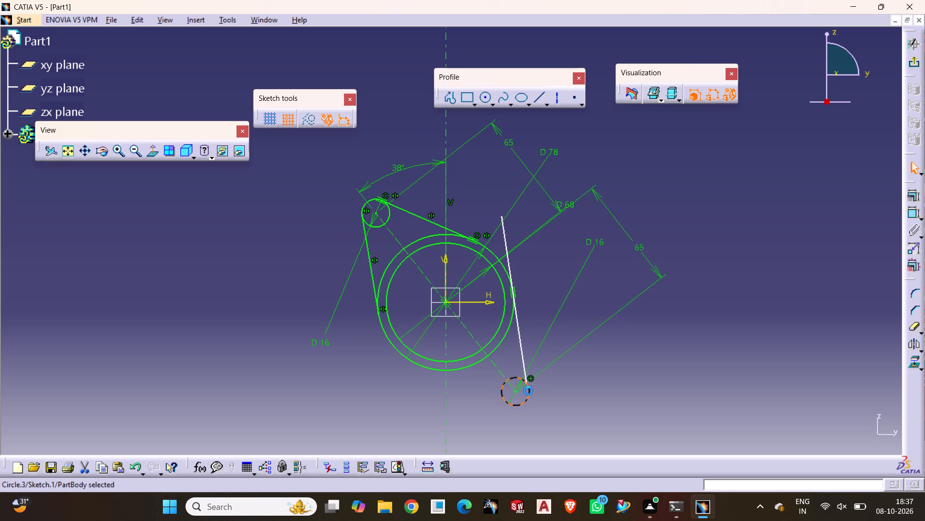
pyautogui.keyDown('ctrl'); pyautogui.click(522, 351); pyautogui.keyUp('ctrl')
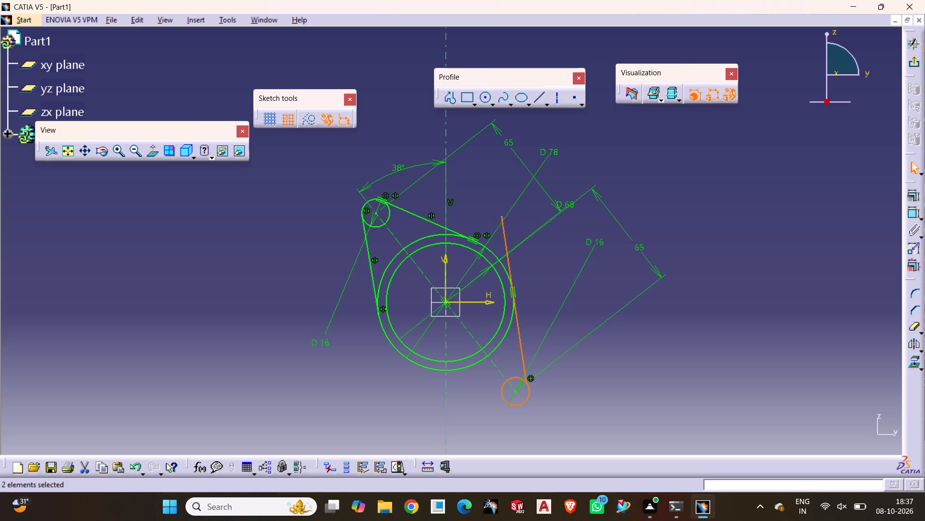
pyautogui.click(916, 196)
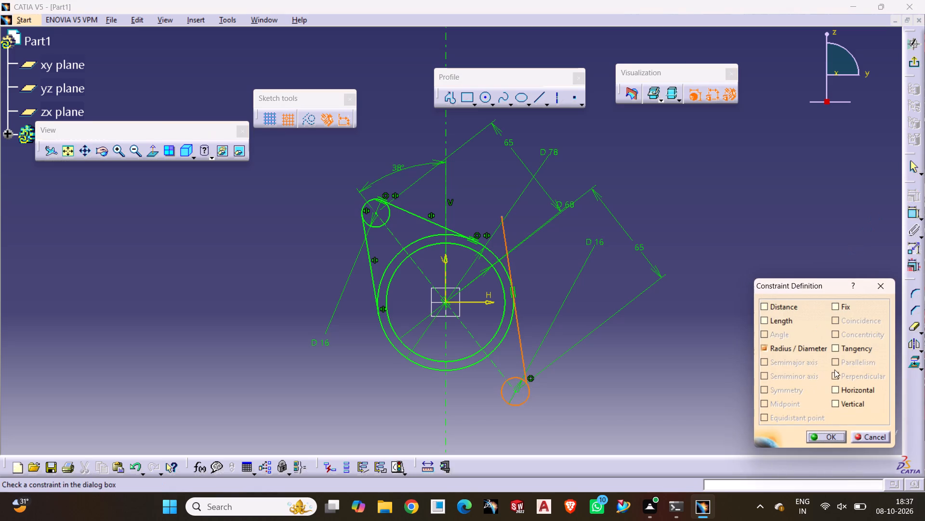
pyautogui.click(838, 349)
pyautogui.click(825, 439)
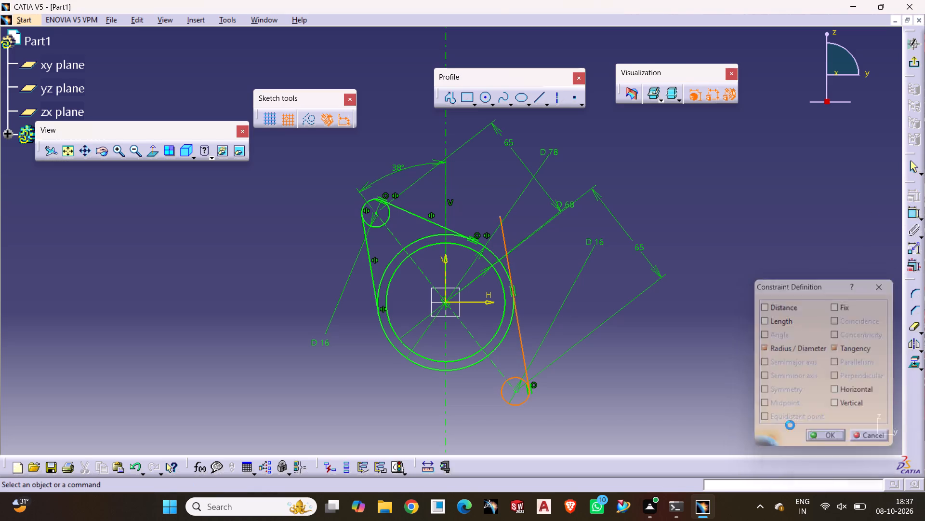
pyautogui.click(734, 409)
# Quick-trim the part of the line that extends above its tangent point on the 78 mm circle.
pyautogui.click(912, 330)
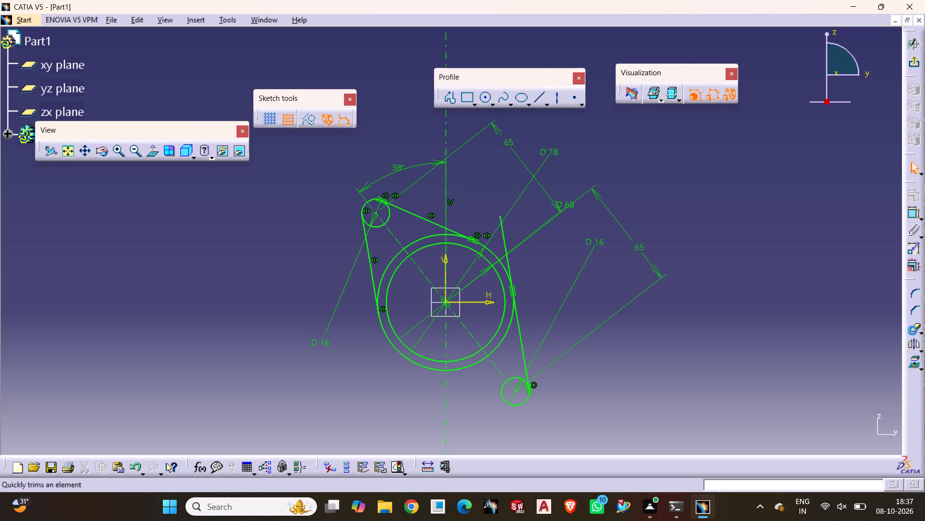
pyautogui.click(505, 244)
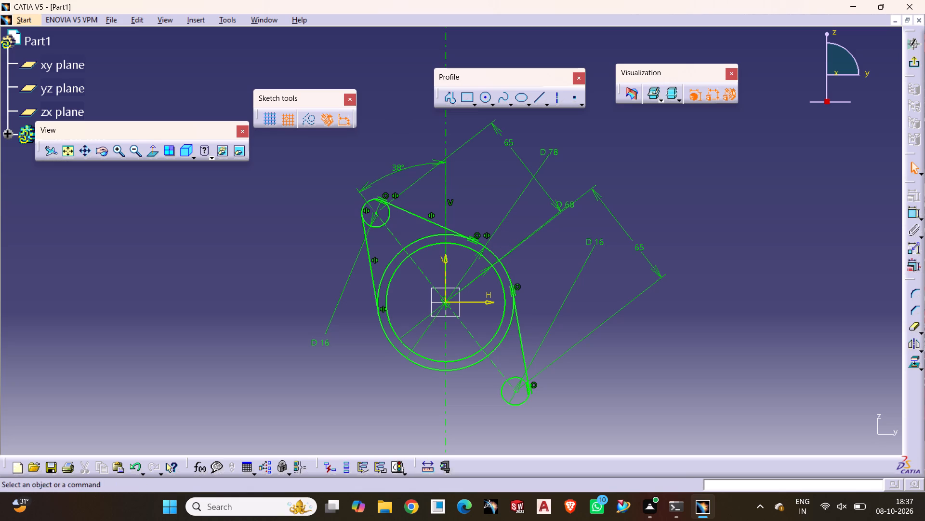
# Mirror the trimmed tangent line about the inclined construction axis to the other side of the lower 16 mm circle.
pyautogui.tripleClick(118, 146)
pyautogui.click(120, 147)
pyautogui.tripleClick(125, 150)
pyautogui.tripleClick(127, 151)
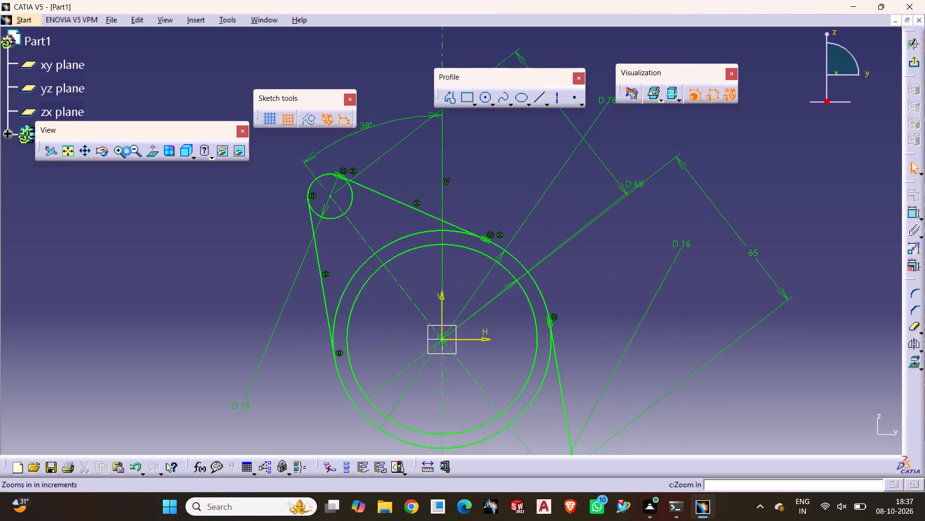
pyautogui.tripleClick(127, 151)
pyautogui.moveTo(495, 302); pyautogui.dragTo(505, 137, button='middle')
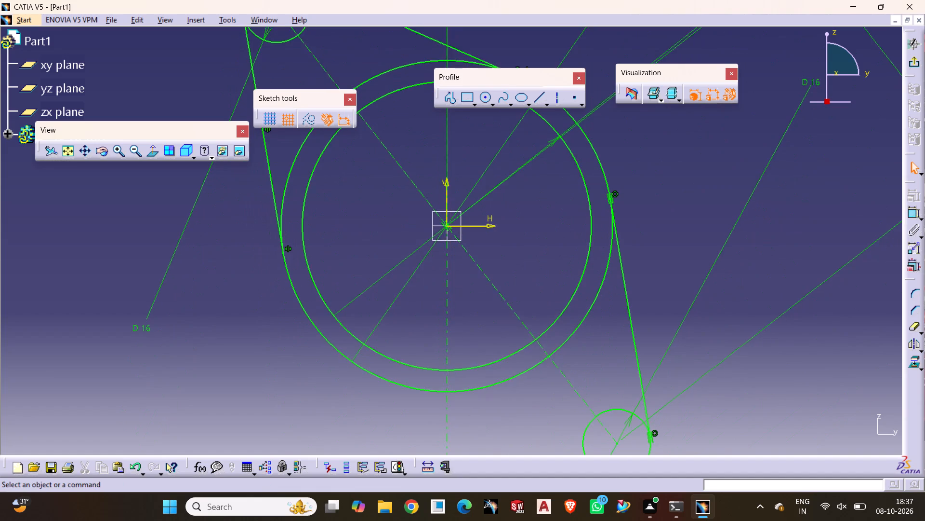
pyautogui.moveTo(580, 286); pyautogui.dragTo(551, 151, button='middle')
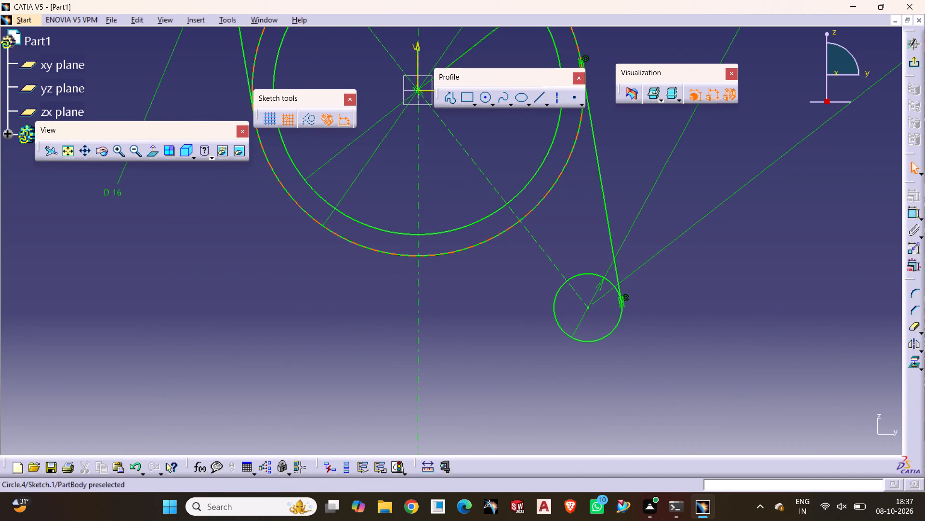
pyautogui.click(911, 345)
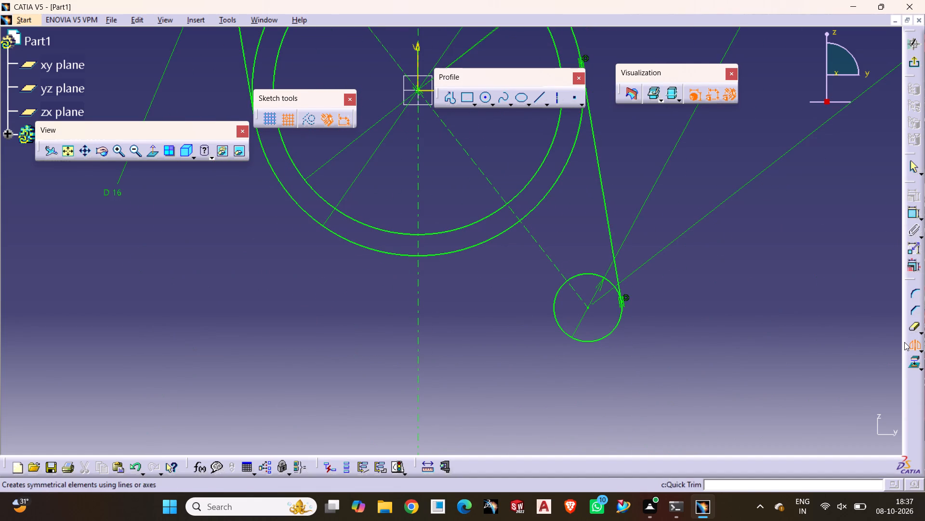
pyautogui.click(599, 167)
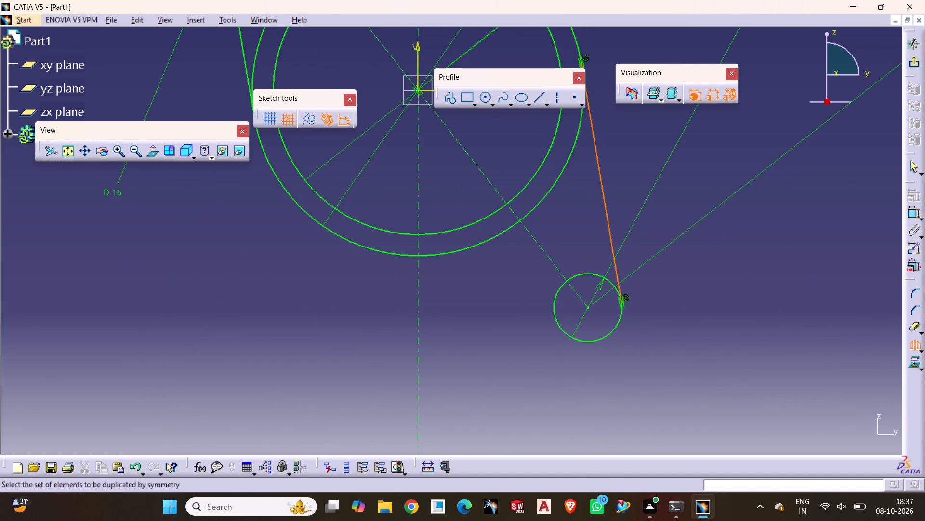
pyautogui.click(540, 248)
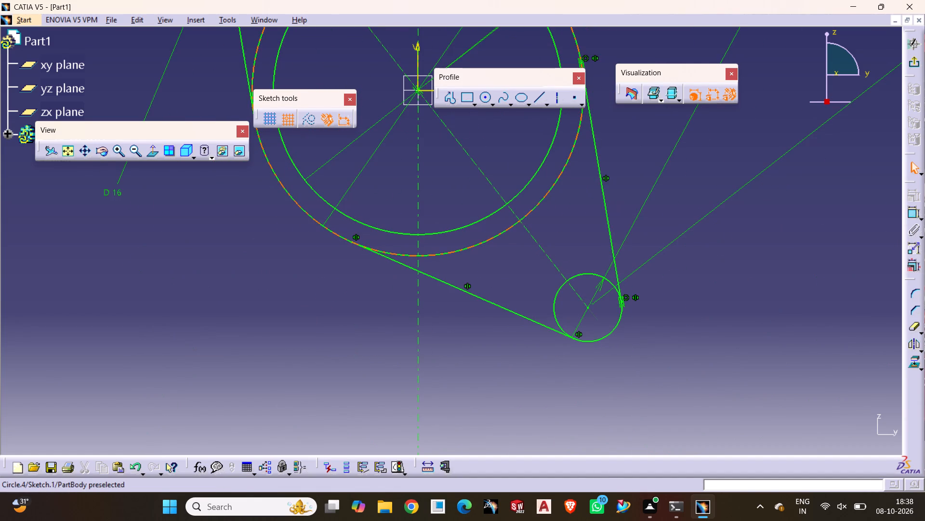
pyautogui.click(264, 282)
# Quick-trim the arc of the 78 mm circle lying between the two upper tangent lines.
pyautogui.moveTo(426, 198); pyautogui.dragTo(452, 303, button='middle')
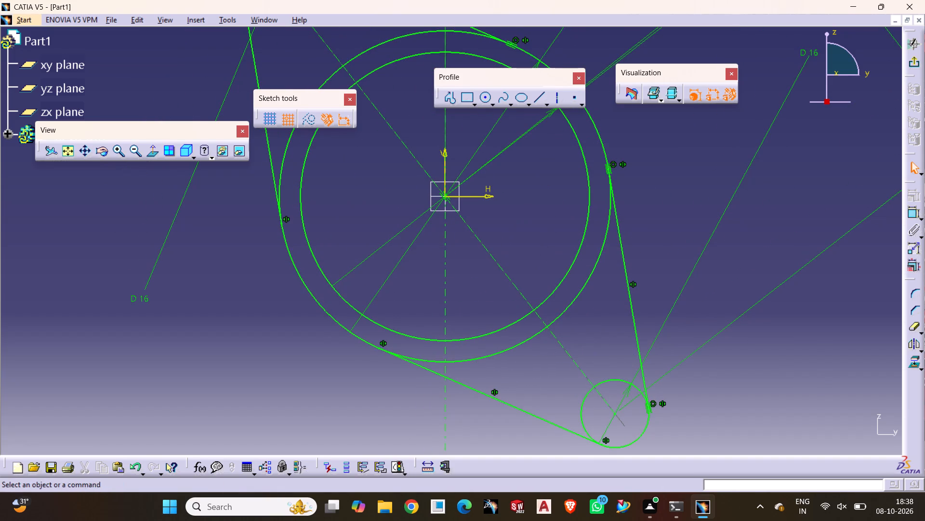
pyautogui.click(133, 153)
pyautogui.moveTo(624, 175); pyautogui.dragTo(585, 226, button='middle')
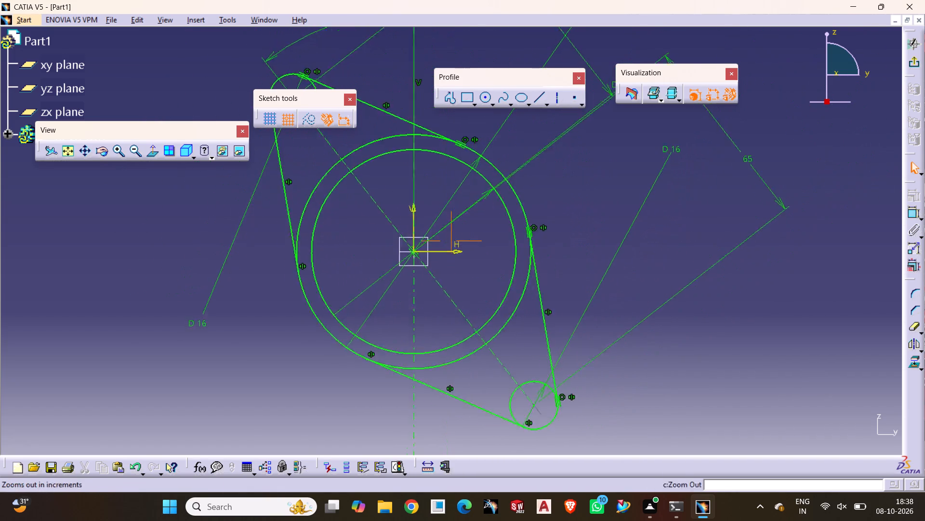
pyautogui.moveTo(585, 226); pyautogui.dragTo(587, 249, button='middle')
pyautogui.click(908, 329)
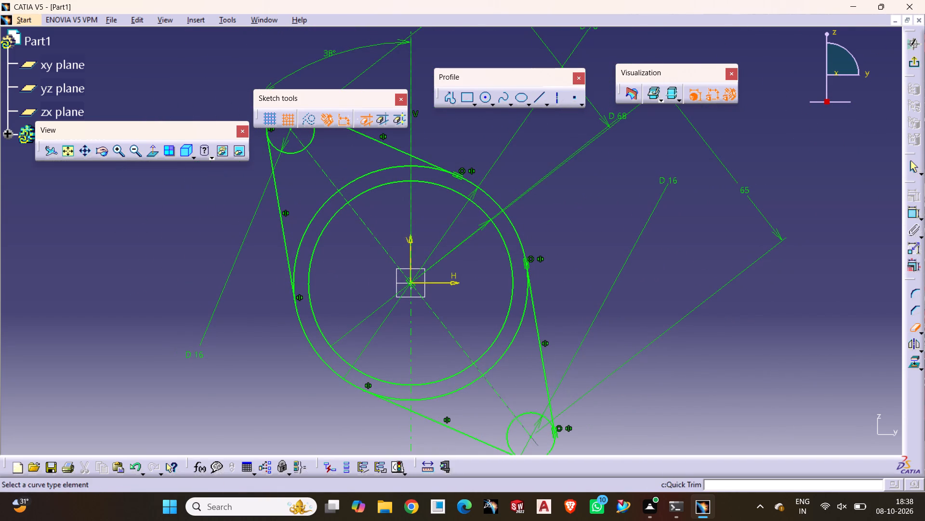
pyautogui.click(361, 176)
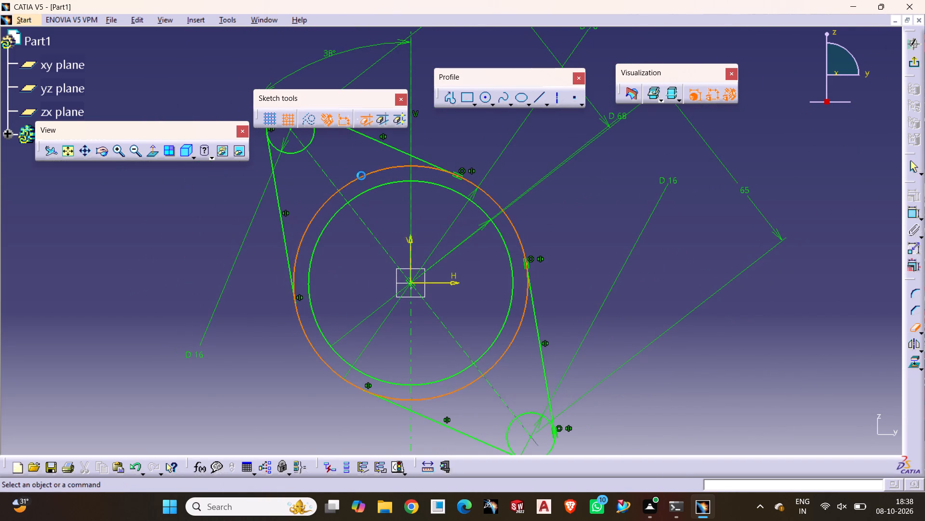
pyautogui.click(327, 199)
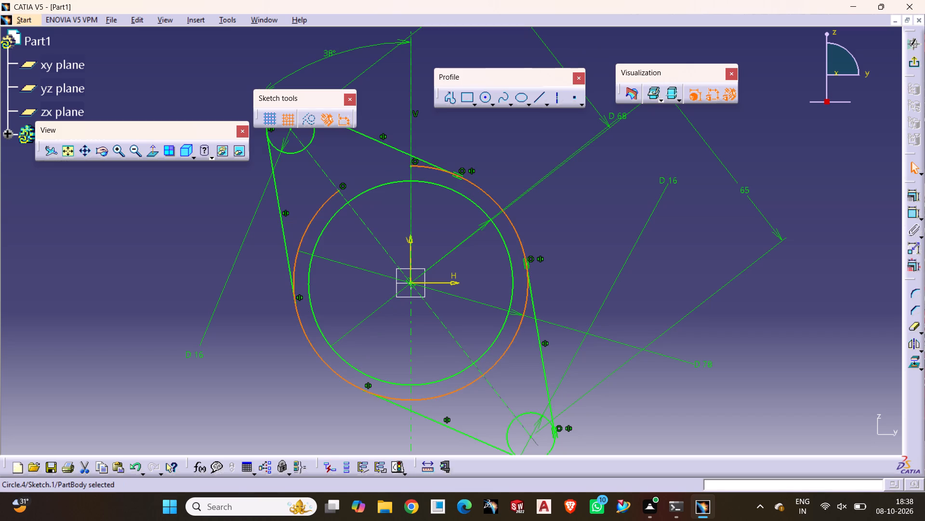
pyautogui.click(368, 164)
pyautogui.doubleClick(916, 328)
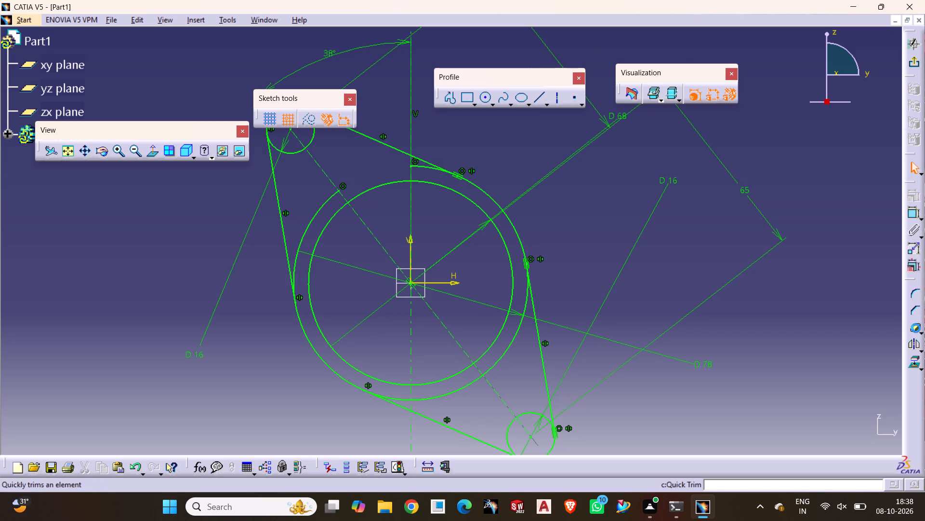
pyautogui.click(328, 201)
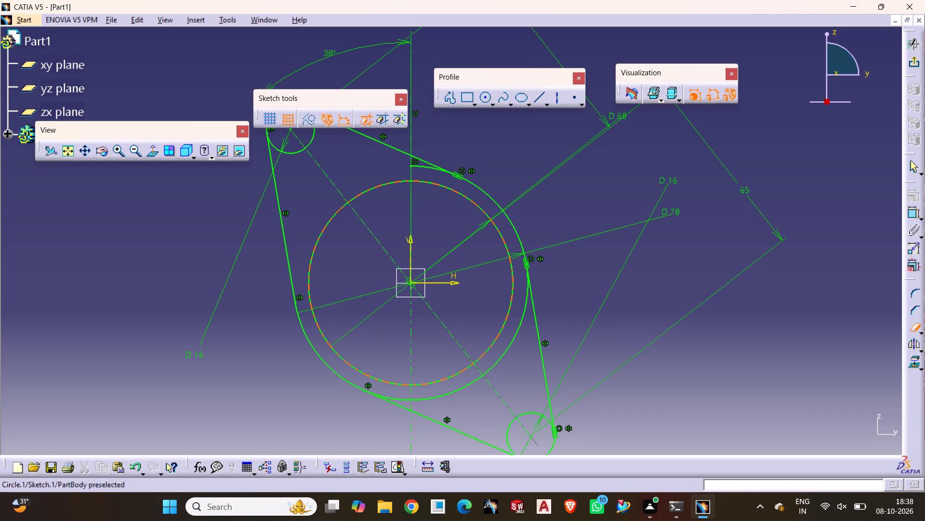
pyautogui.click(416, 167)
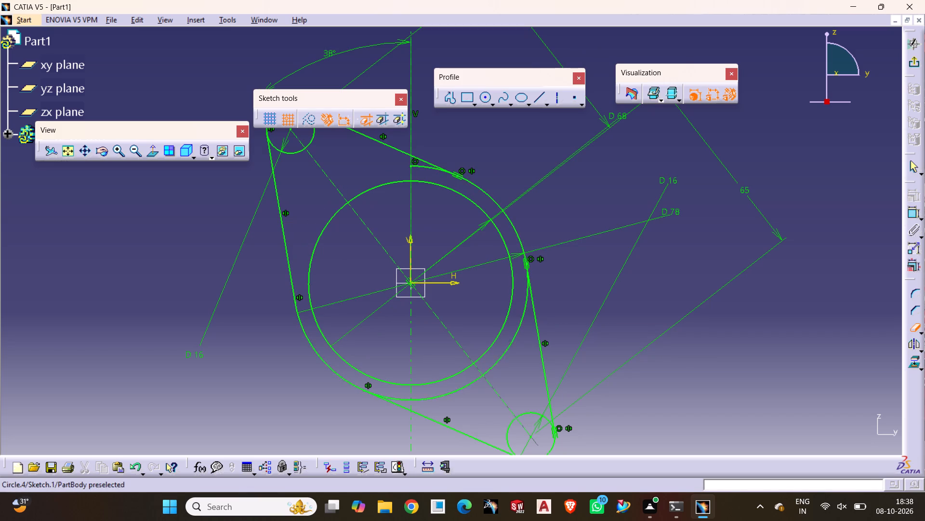
# Quick-trim the arc of the 78 mm circle lying between the two lower tangent lines.
pyautogui.click(424, 401)
pyautogui.click(405, 402)
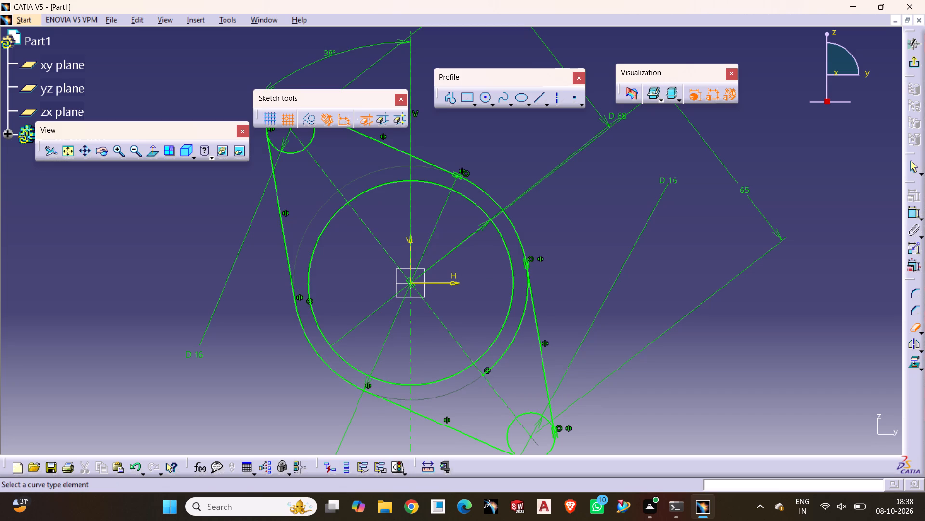
pyautogui.click(509, 349)
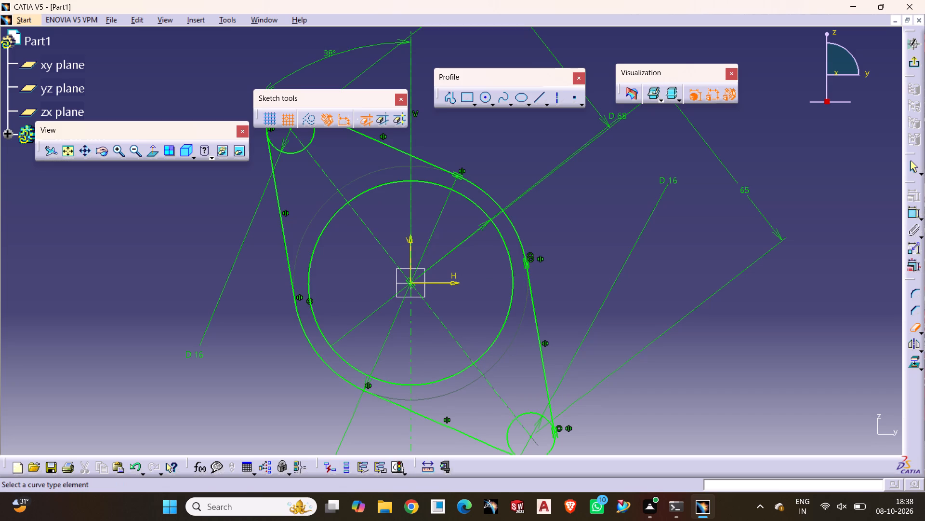
pyautogui.click(230, 222)
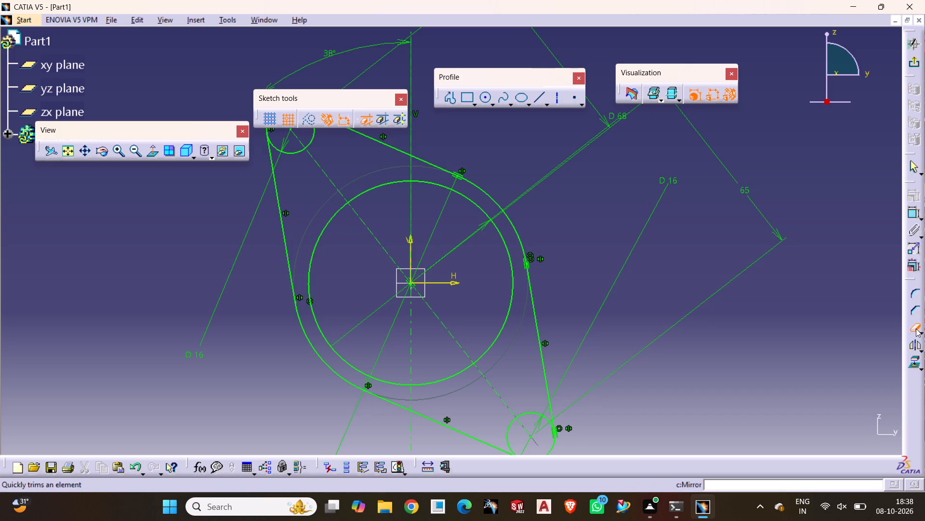
# Quick-trim the inner arcs of the upper and lower 16 mm circles, keeping only the rounded outer ends between the tangent lines.
pyautogui.click(306, 143)
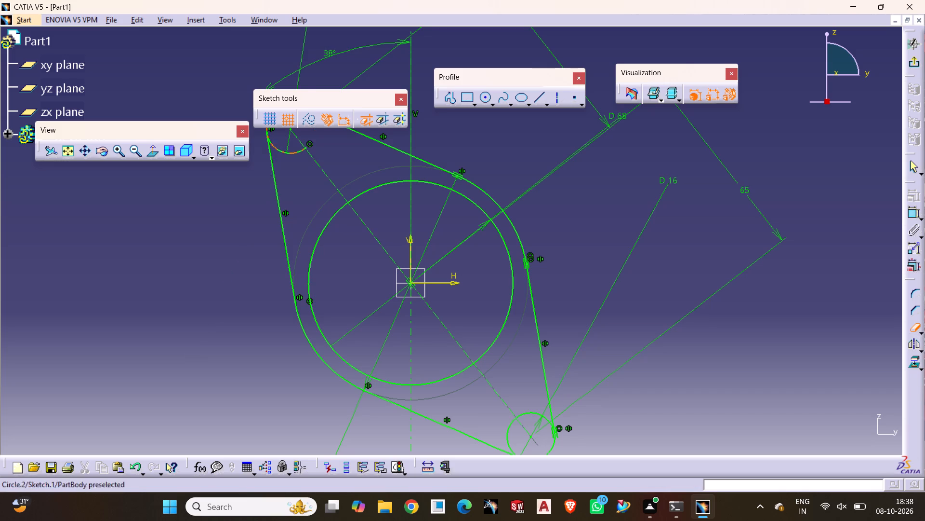
pyautogui.click(290, 152)
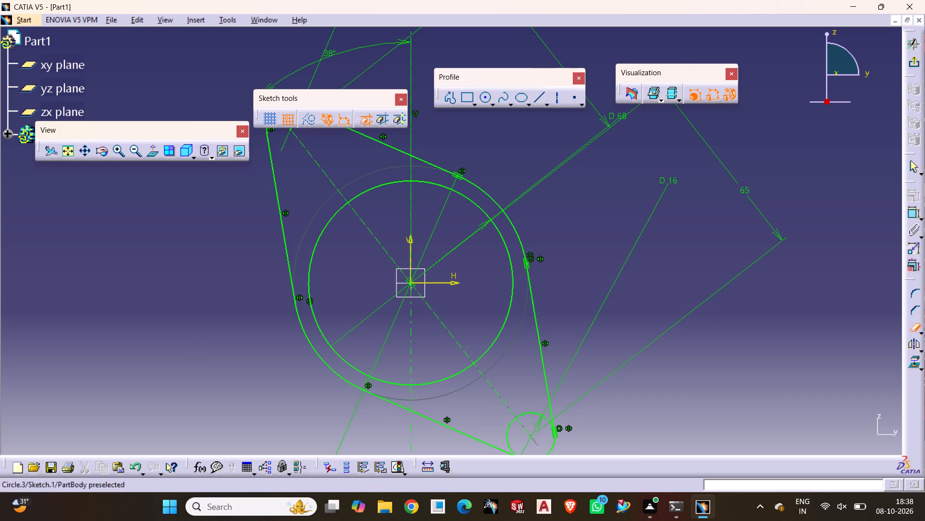
pyautogui.click(533, 411)
pyautogui.click(510, 425)
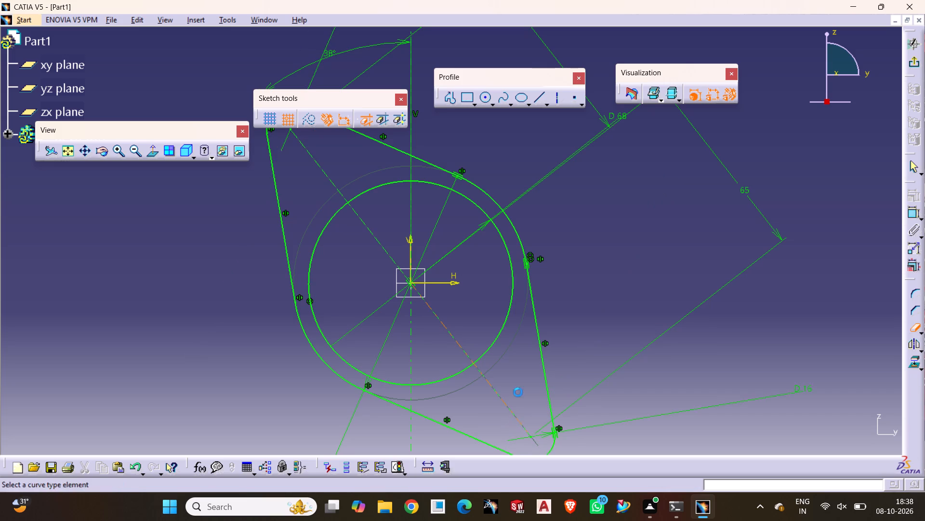
pyautogui.moveTo(489, 321); pyautogui.dragTo(566, 305, button='middle')
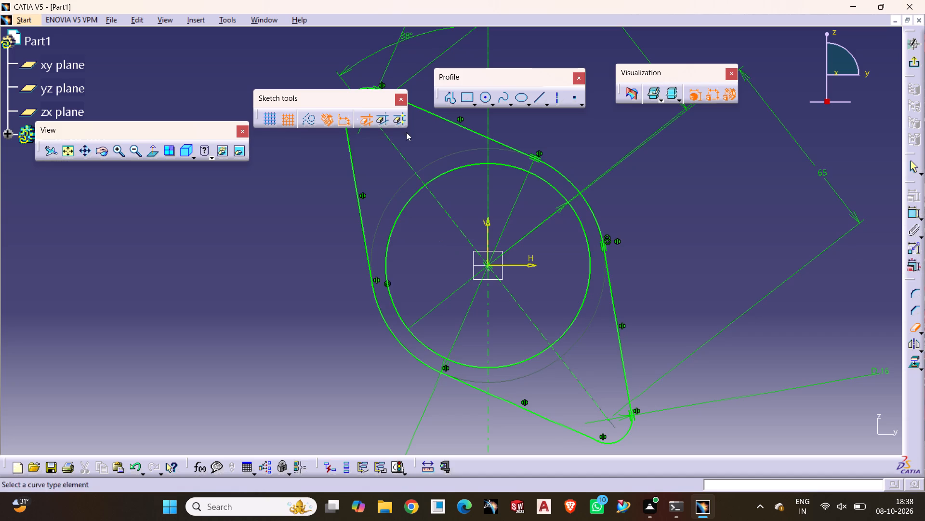
pyautogui.click(134, 149)
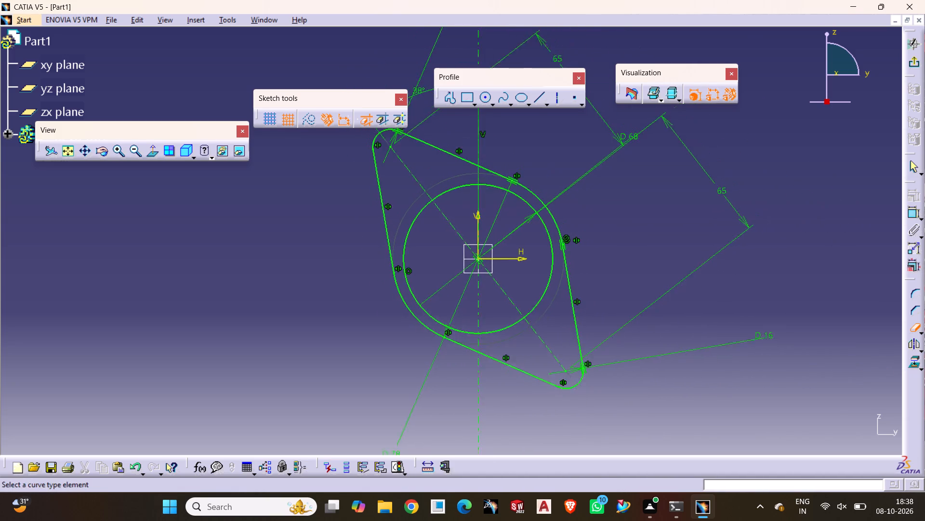
# Set the diameter of the upper lobe's rounded end to 26 mm.
pyautogui.moveTo(523, 198); pyautogui.dragTo(447, 230, button='middle')
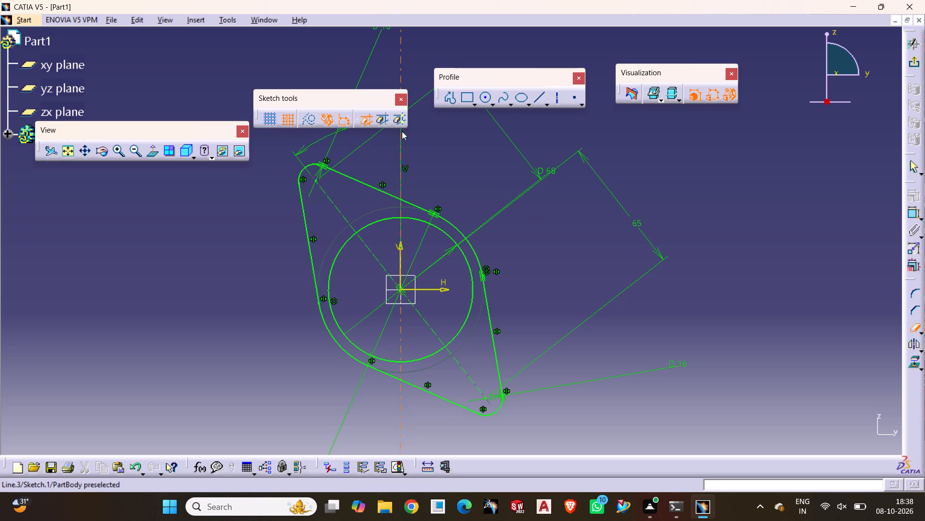
pyautogui.moveTo(426, 156); pyautogui.dragTo(418, 289, button='middle')
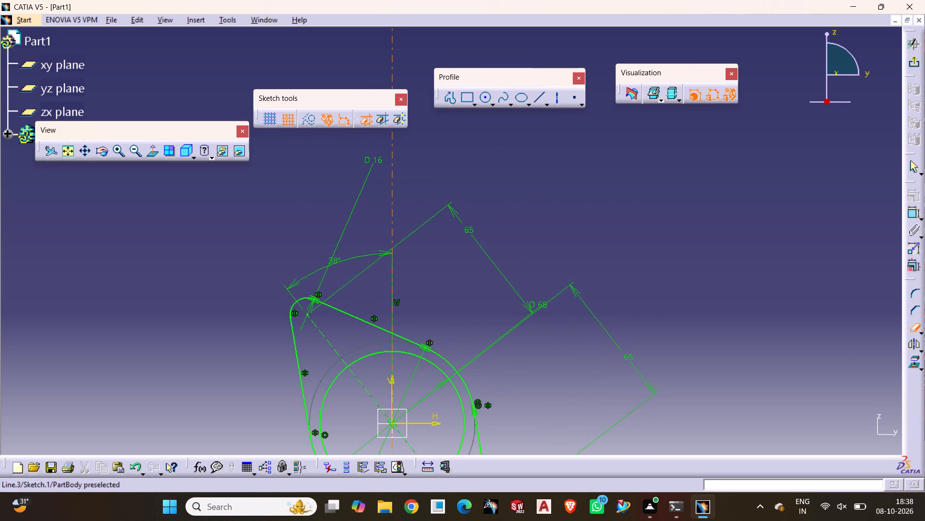
pyautogui.doubleClick(379, 160)
pyautogui.write('266')
pyautogui.press('BackSpace')
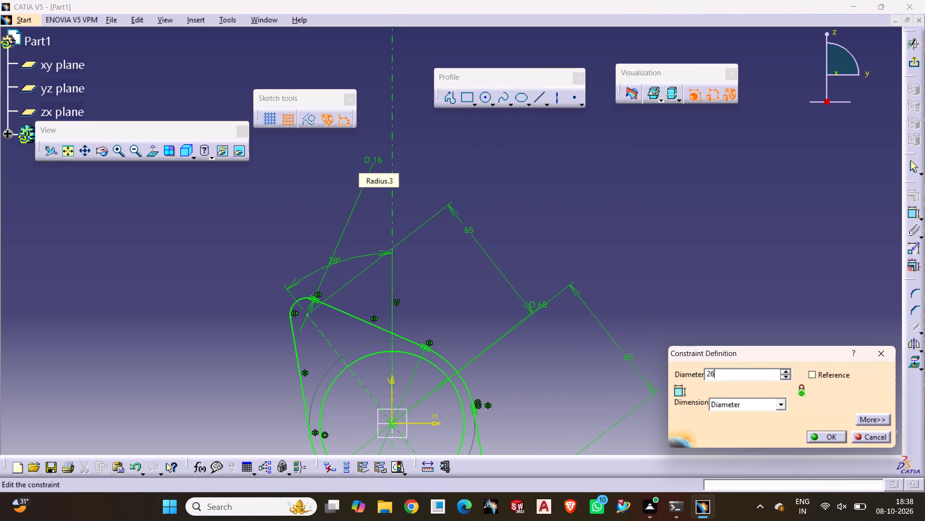
pyautogui.press('Return')
# Set the diameter of the lower lobe's rounded end to 26 mm.
pyautogui.moveTo(529, 265); pyautogui.dragTo(523, 214, button='middle')
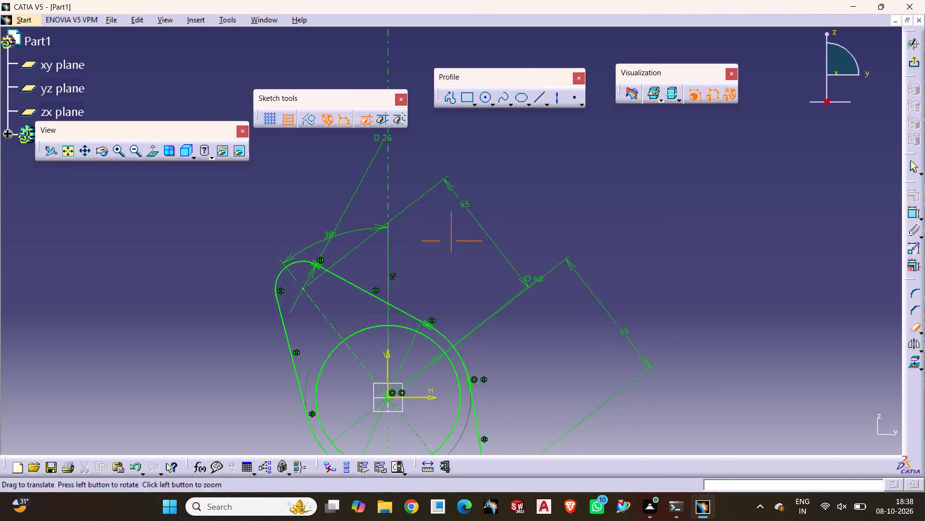
pyautogui.moveTo(523, 214); pyautogui.dragTo(520, 148, button='middle')
pyautogui.moveTo(515, 309); pyautogui.dragTo(519, 275, button='middle')
pyautogui.doubleClick(670, 345)
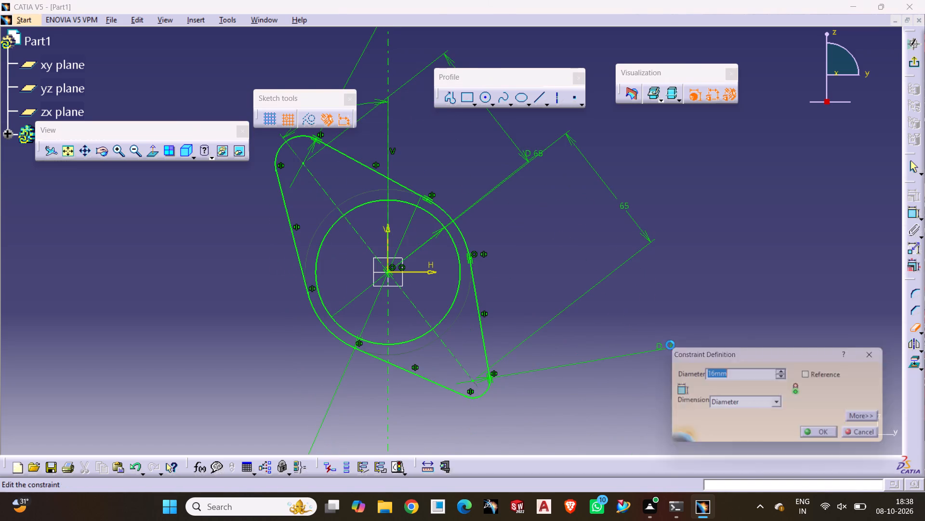
pyautogui.press('2')
pyautogui.press('6')
pyautogui.press('Return')
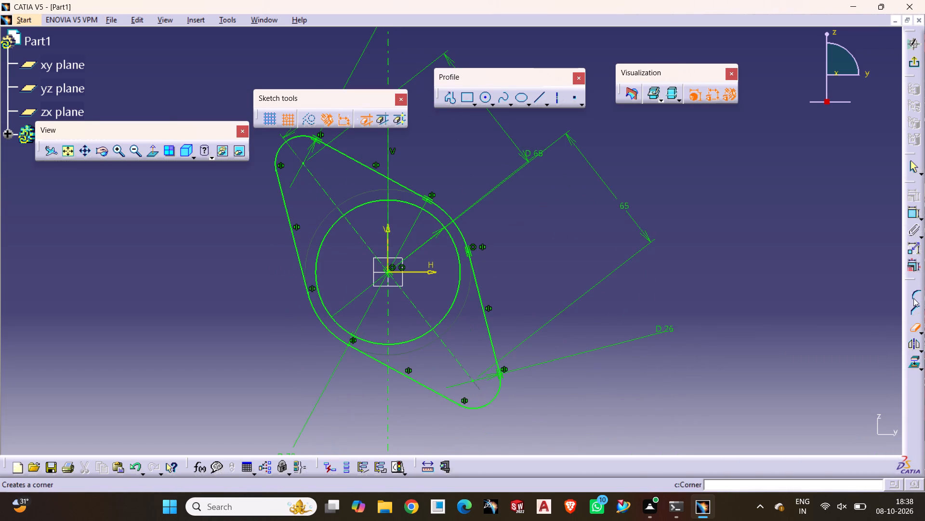
pyautogui.click(924, 273)
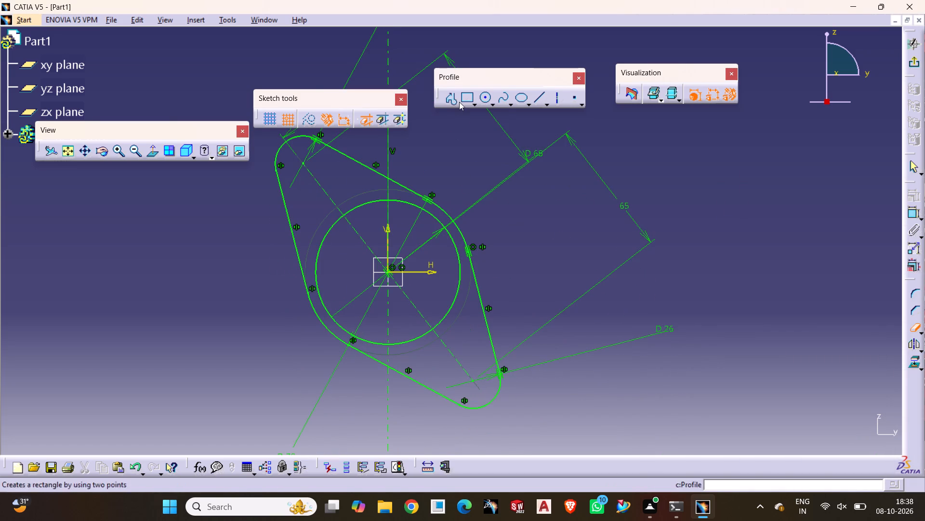
# Draw a circle about 22 mm in diameter, centred on the lower lobe's rounded end.
pyautogui.click(485, 100)
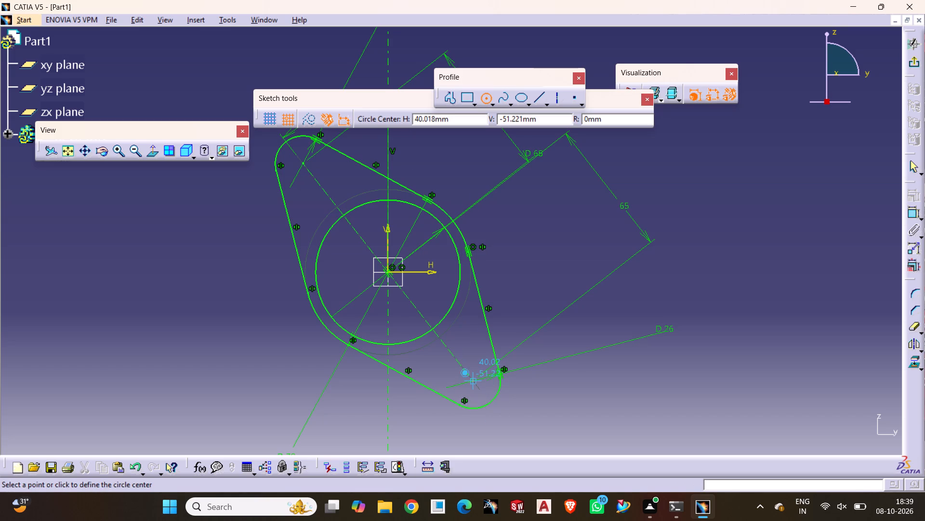
pyautogui.click(473, 377)
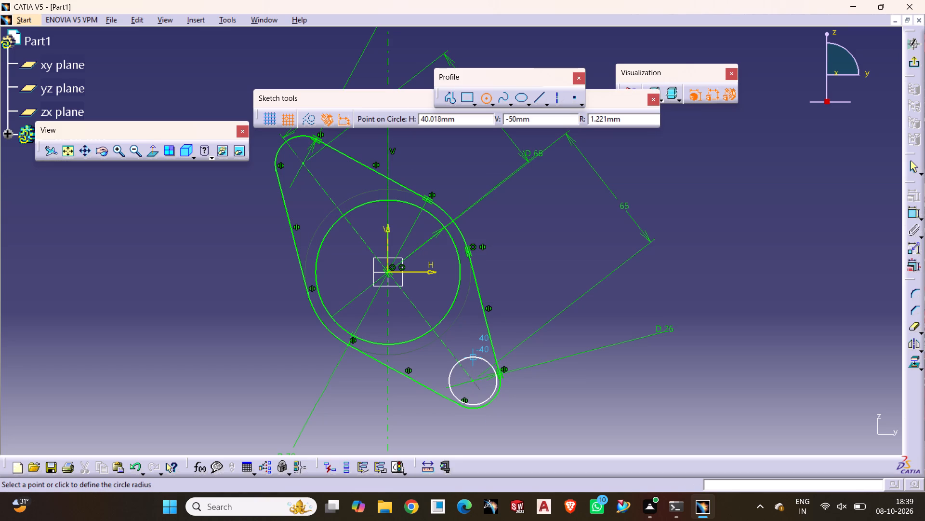
pyautogui.click(475, 363)
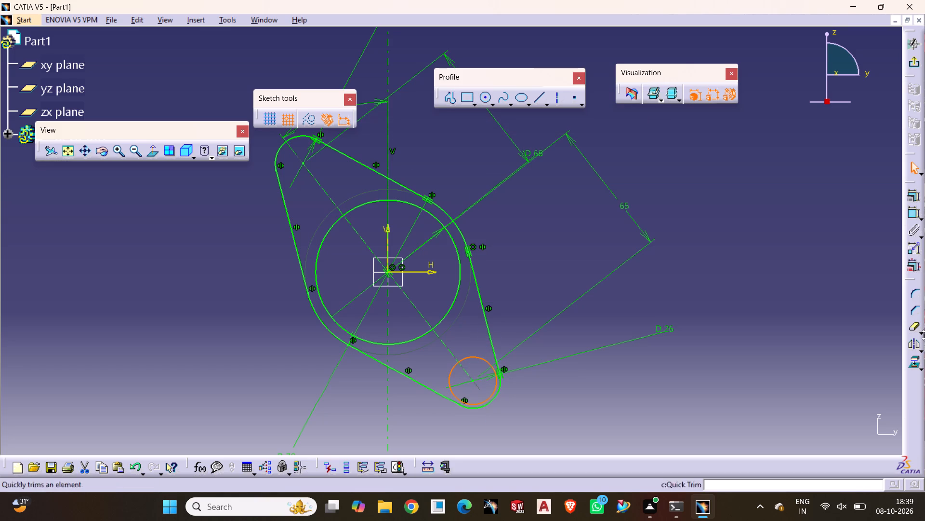
# Draw a circle about 14 mm in diameter, centred on the upper lobe's rounded end.
pyautogui.click(487, 97)
pyautogui.moveTo(304, 163); pyautogui.dragTo(309, 167)
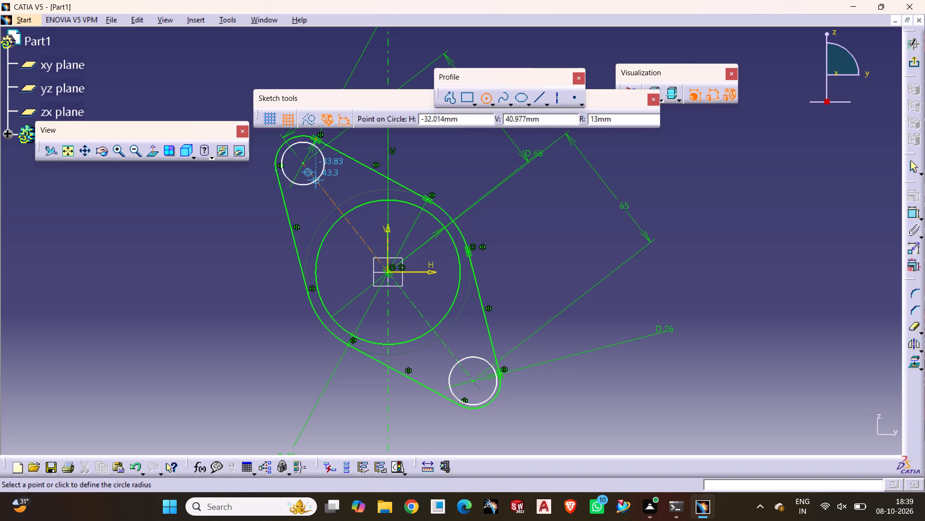
pyautogui.click(314, 171)
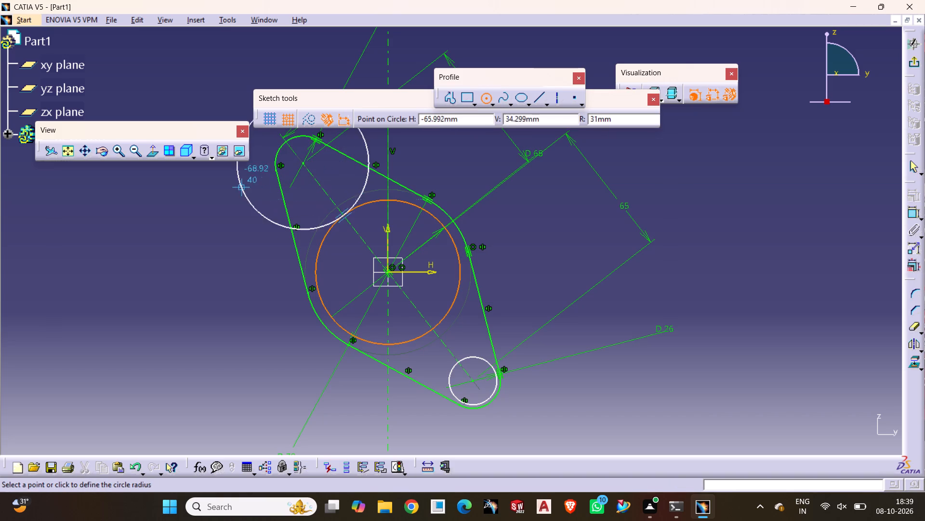
pyautogui.click(299, 157)
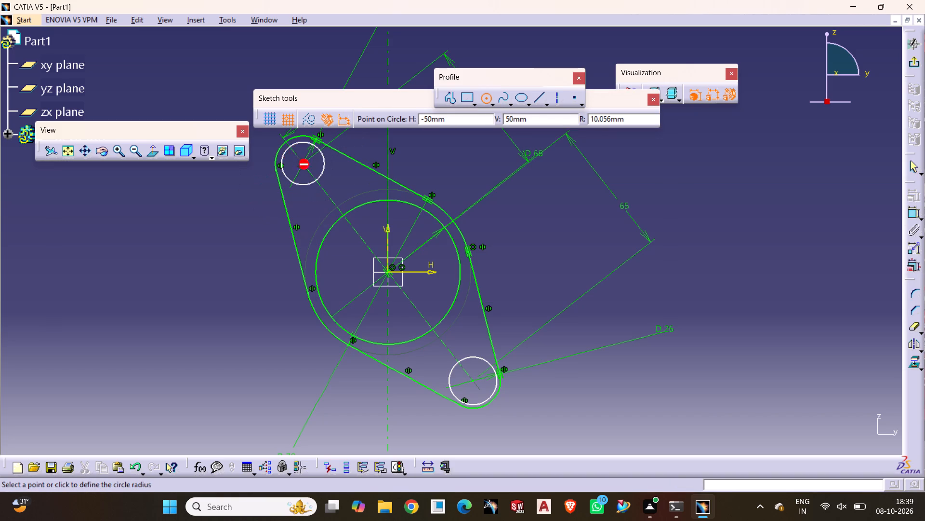
pyautogui.click(318, 170)
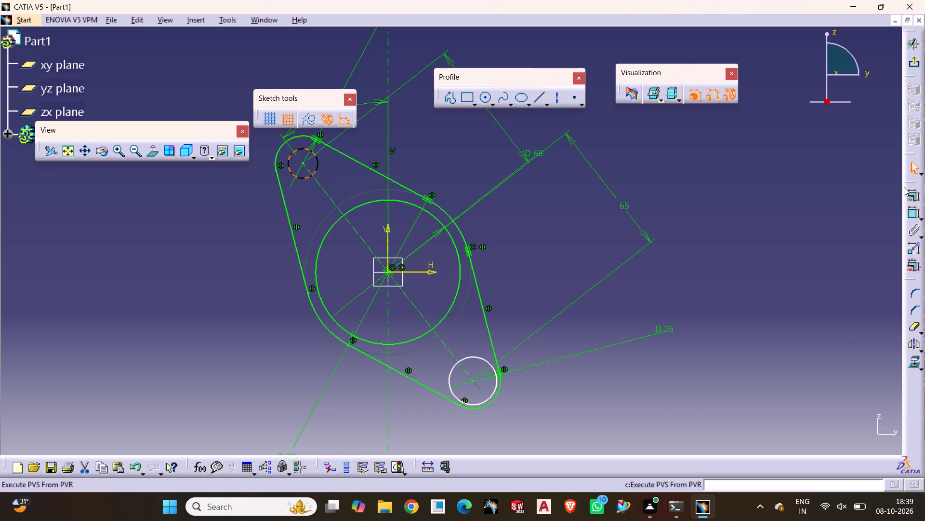
# Dimension the small circle in the upper lobe and set its diameter to 16 mm.
pyautogui.doubleClick(907, 209)
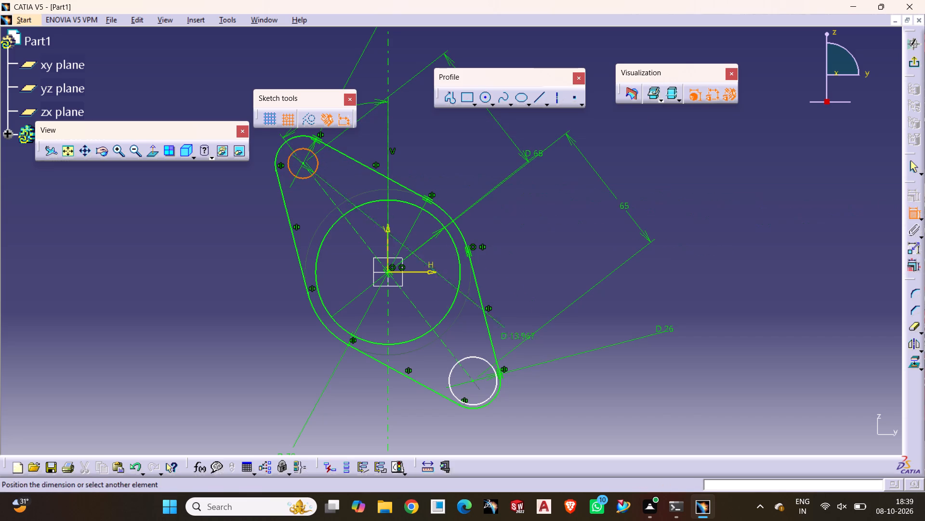
pyautogui.click(162, 247)
pyautogui.doubleClick(162, 247)
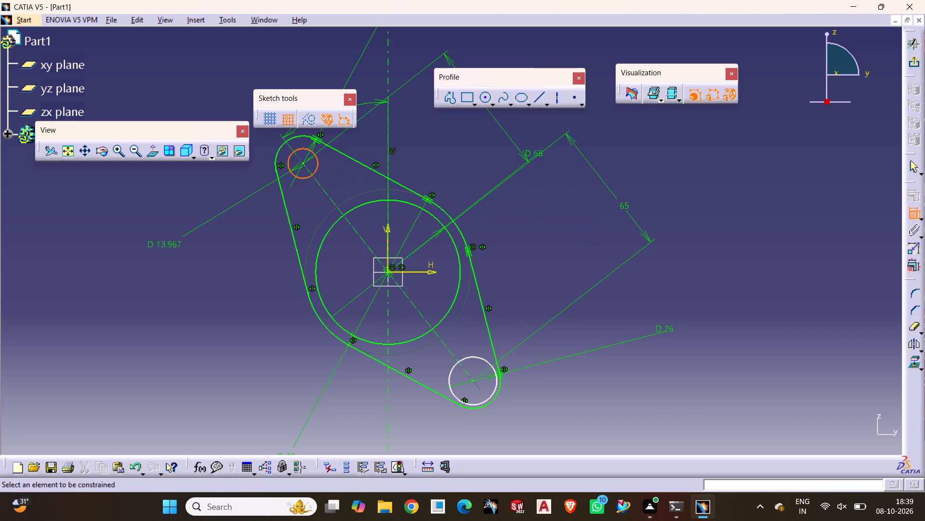
pyautogui.doubleClick(163, 248)
pyautogui.doubleClick(167, 248)
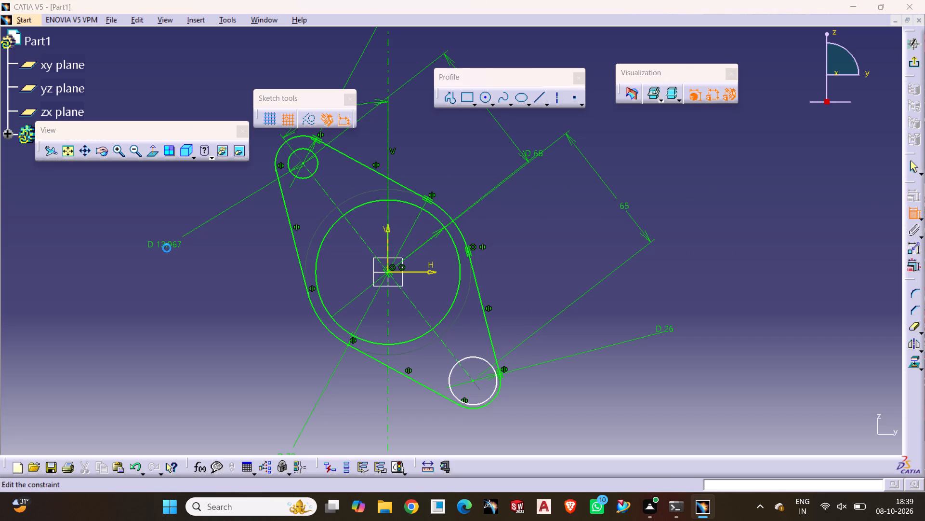
pyautogui.press('1')
pyautogui.press('6')
pyautogui.press('Return')
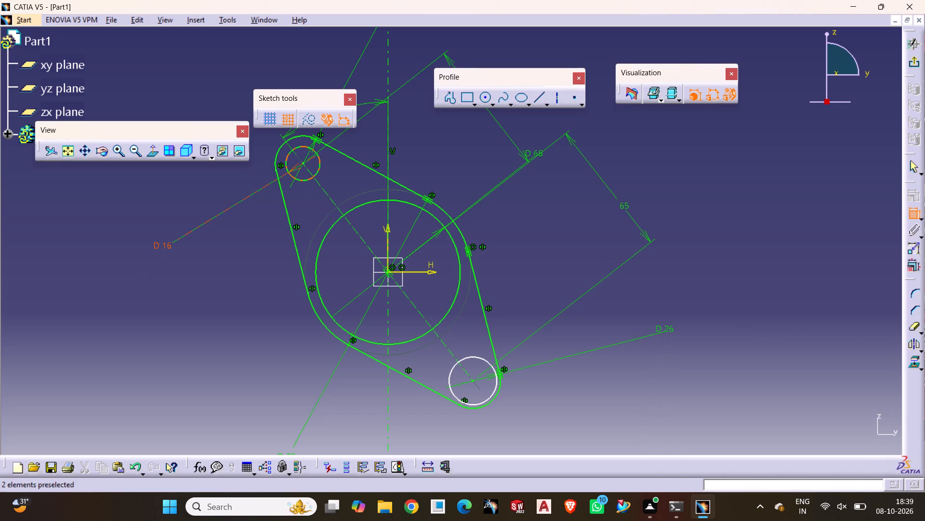
# Dimension the small circle in the lower lobe and set its diameter to 16 mm.
pyautogui.click(491, 395)
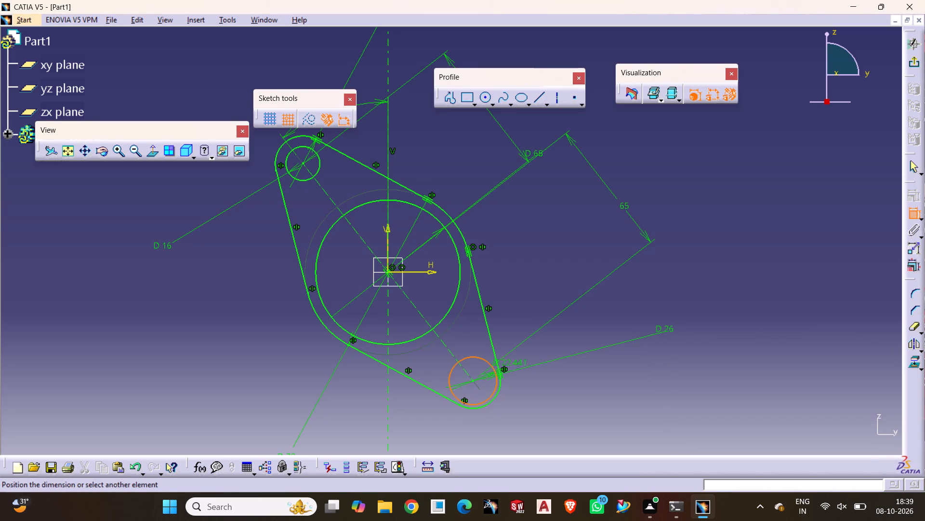
pyautogui.tripleClick(251, 375)
pyautogui.click(251, 375)
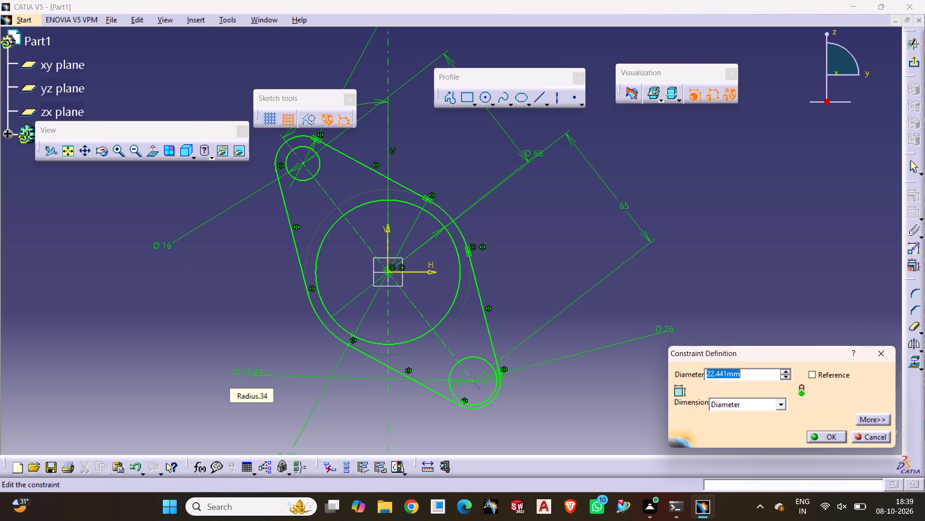
pyautogui.press('1')
pyautogui.press('6')
pyautogui.press('Return')
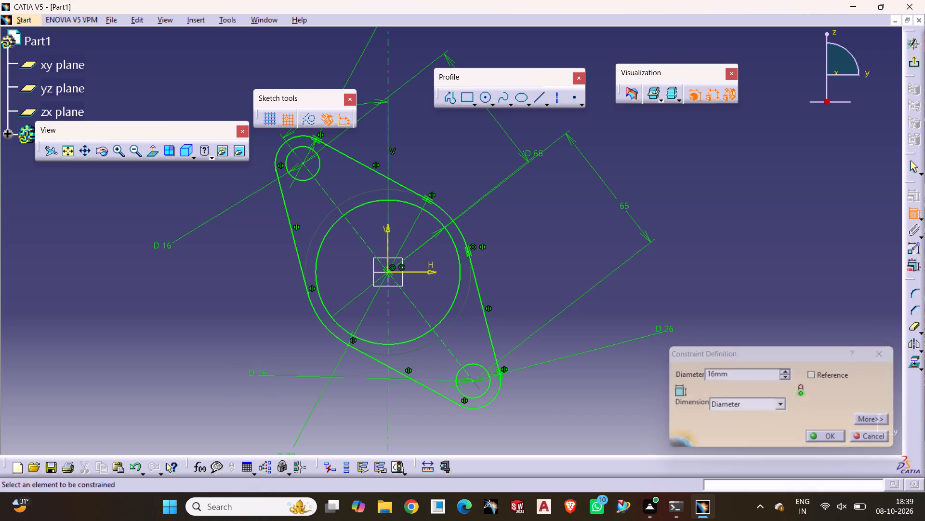
pyautogui.click(211, 340)
# Reposition the lower lobe's 65 mm distance dimension farther out and bring the 68 mm diameter label closer to its circle.
pyautogui.moveTo(348, 255); pyautogui.dragTo(376, 260, button='middle')
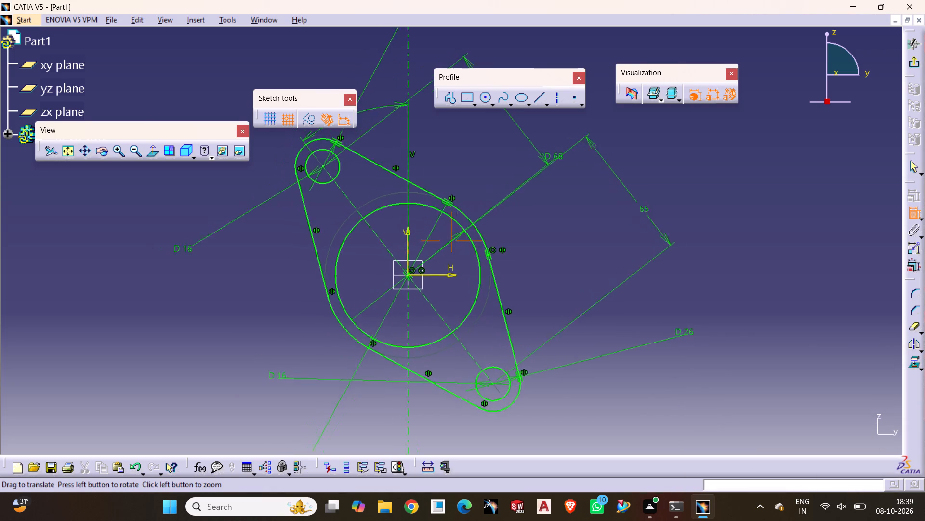
pyautogui.moveTo(376, 260); pyautogui.dragTo(376, 296, button='middle')
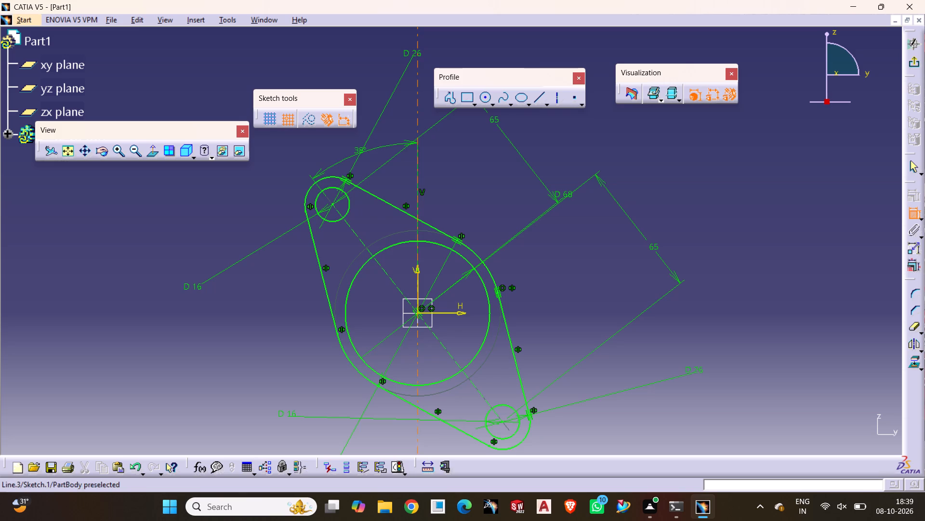
pyautogui.moveTo(571, 194); pyautogui.dragTo(604, 252)
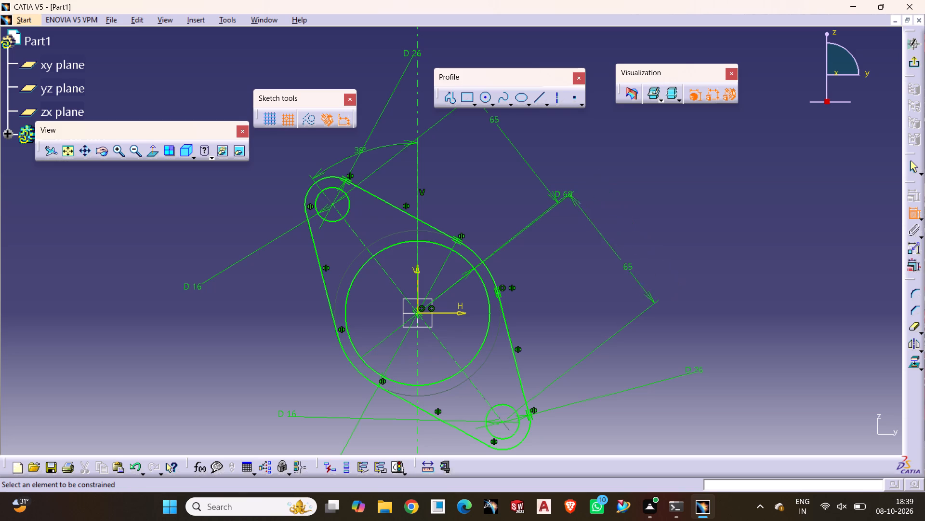
pyautogui.moveTo(604, 252); pyautogui.dragTo(630, 238)
pyautogui.moveTo(556, 192); pyautogui.dragTo(480, 188)
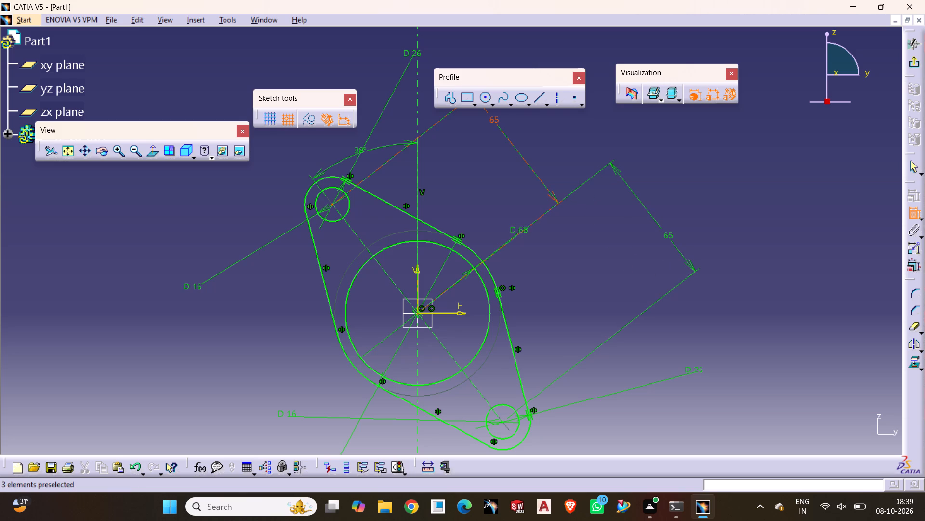
pyautogui.moveTo(480, 188); pyautogui.dragTo(548, 274)
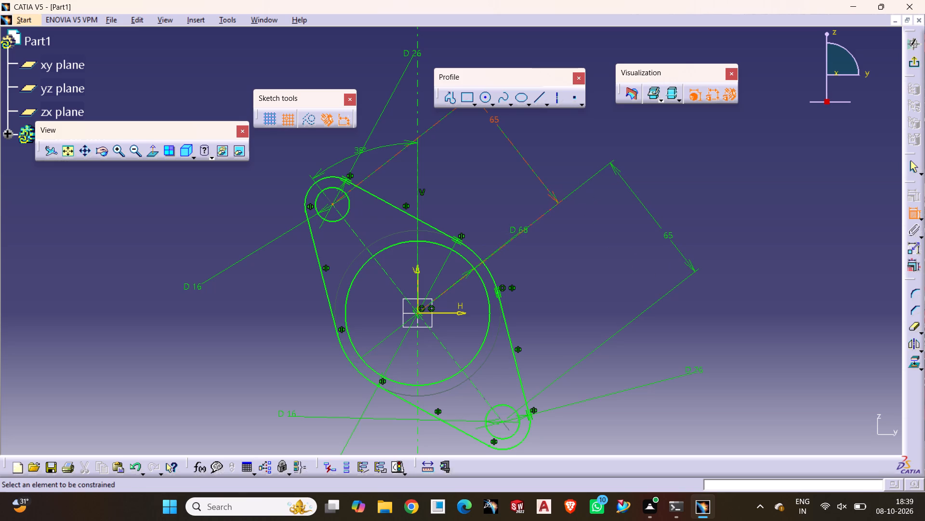
pyautogui.click(584, 281)
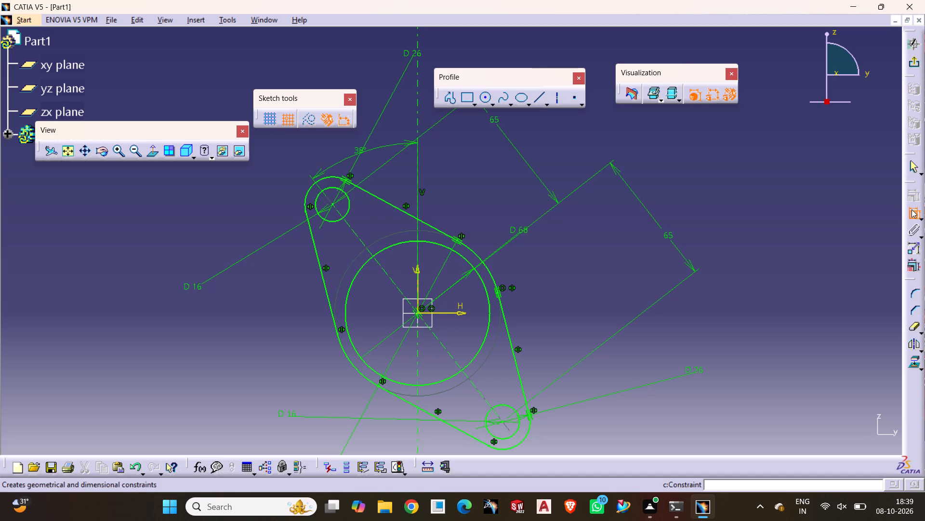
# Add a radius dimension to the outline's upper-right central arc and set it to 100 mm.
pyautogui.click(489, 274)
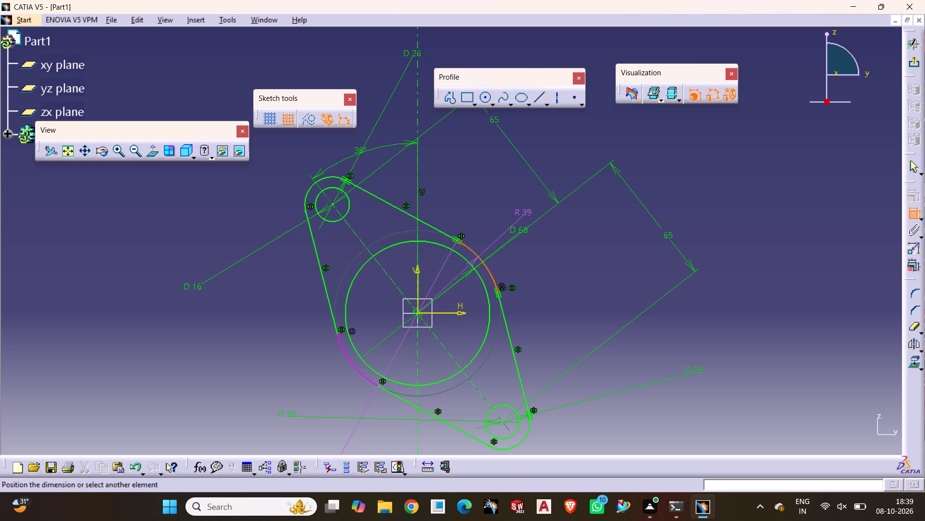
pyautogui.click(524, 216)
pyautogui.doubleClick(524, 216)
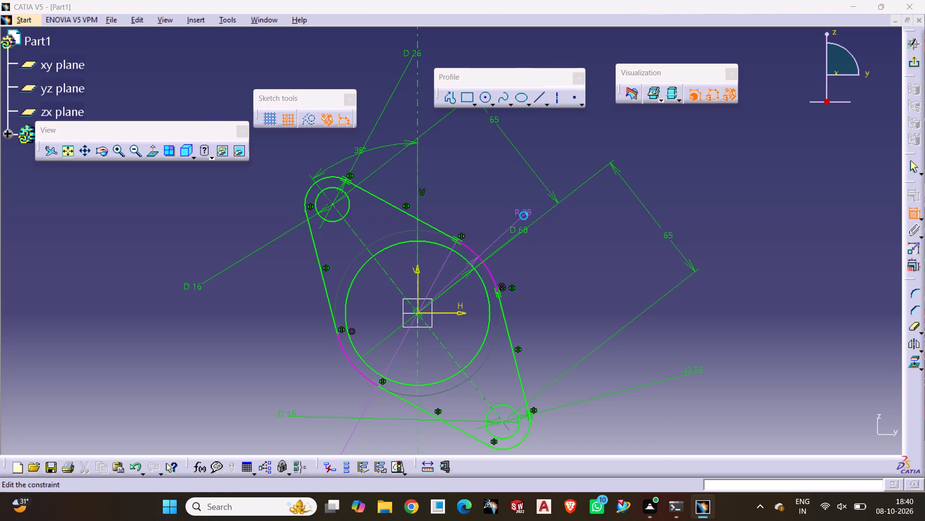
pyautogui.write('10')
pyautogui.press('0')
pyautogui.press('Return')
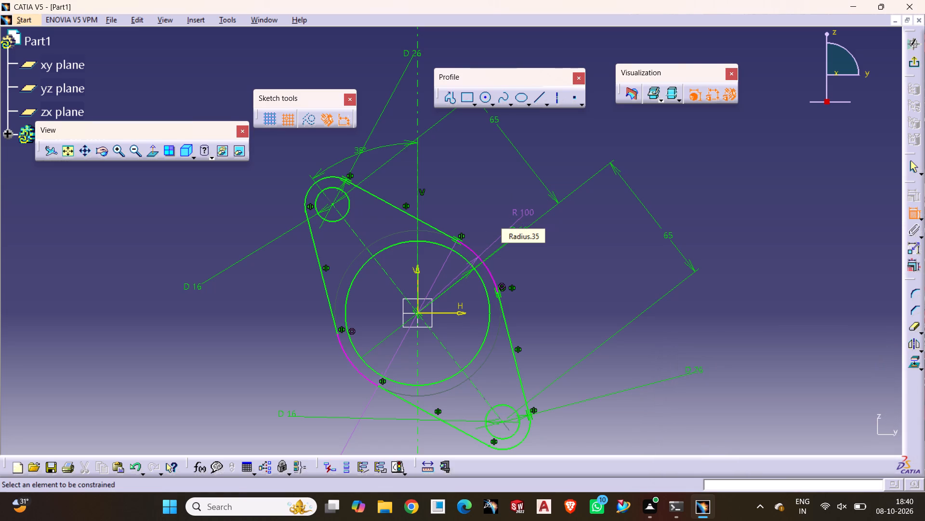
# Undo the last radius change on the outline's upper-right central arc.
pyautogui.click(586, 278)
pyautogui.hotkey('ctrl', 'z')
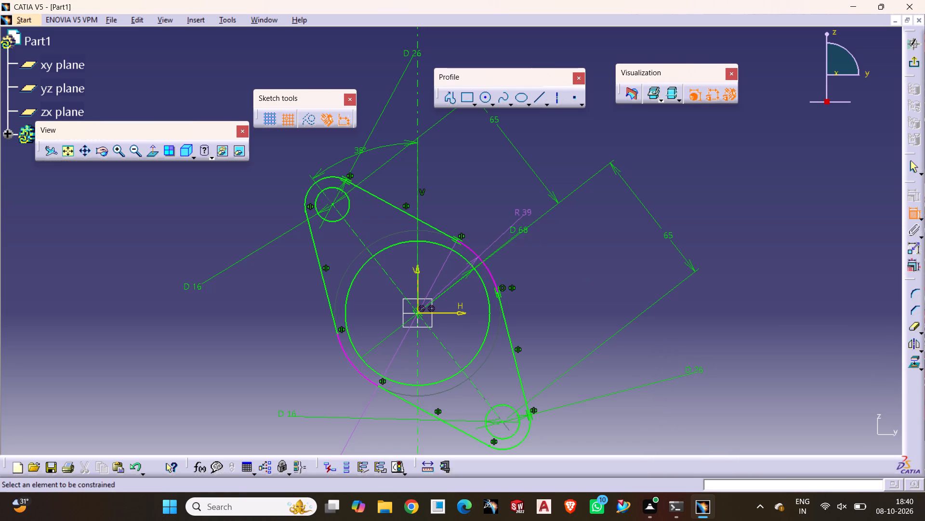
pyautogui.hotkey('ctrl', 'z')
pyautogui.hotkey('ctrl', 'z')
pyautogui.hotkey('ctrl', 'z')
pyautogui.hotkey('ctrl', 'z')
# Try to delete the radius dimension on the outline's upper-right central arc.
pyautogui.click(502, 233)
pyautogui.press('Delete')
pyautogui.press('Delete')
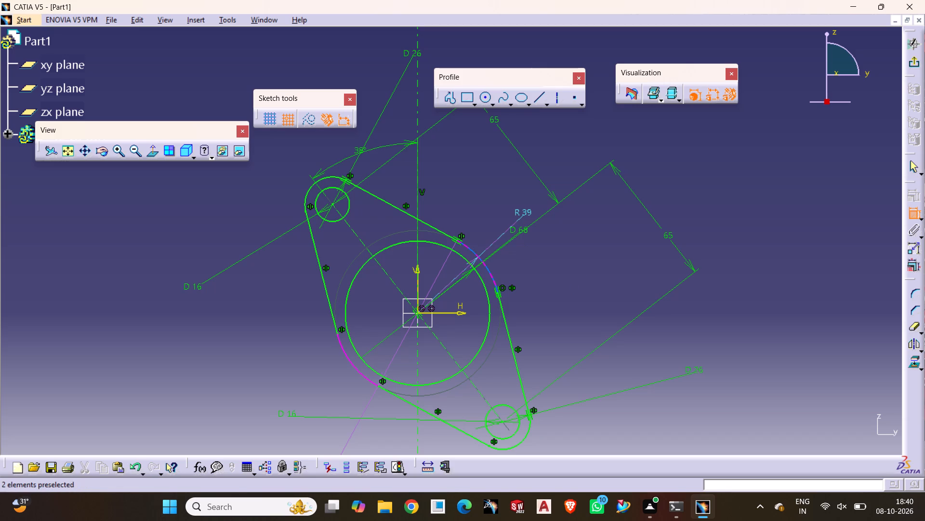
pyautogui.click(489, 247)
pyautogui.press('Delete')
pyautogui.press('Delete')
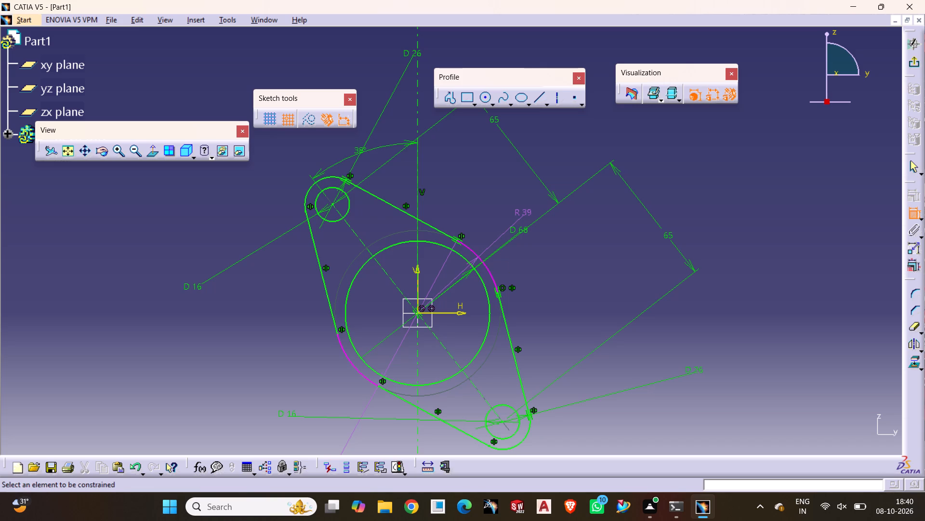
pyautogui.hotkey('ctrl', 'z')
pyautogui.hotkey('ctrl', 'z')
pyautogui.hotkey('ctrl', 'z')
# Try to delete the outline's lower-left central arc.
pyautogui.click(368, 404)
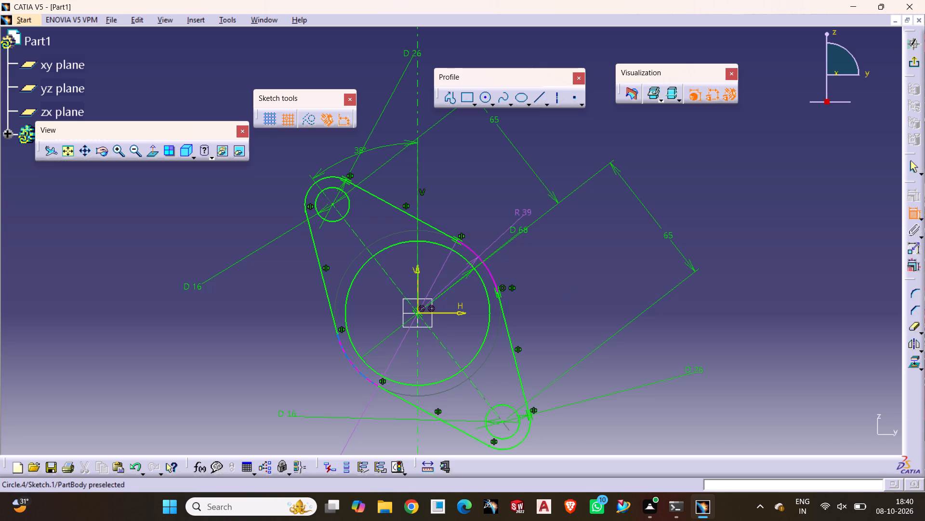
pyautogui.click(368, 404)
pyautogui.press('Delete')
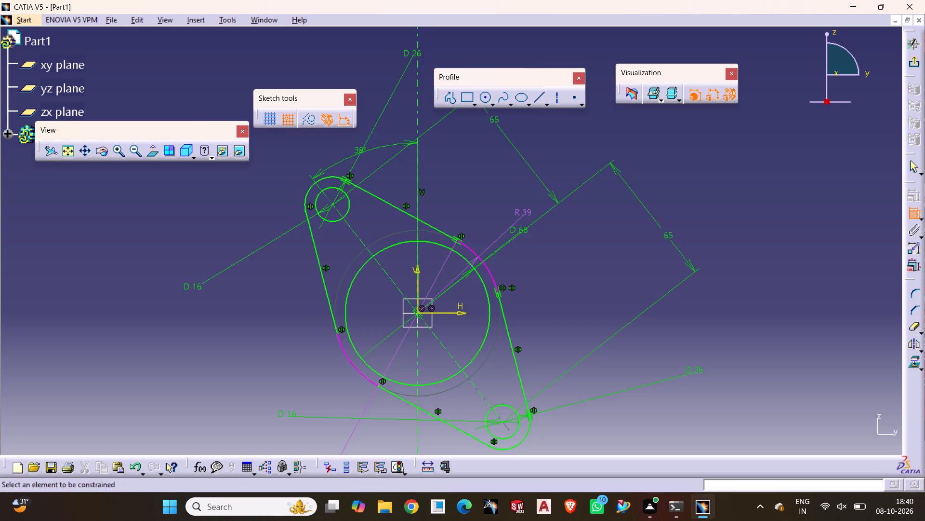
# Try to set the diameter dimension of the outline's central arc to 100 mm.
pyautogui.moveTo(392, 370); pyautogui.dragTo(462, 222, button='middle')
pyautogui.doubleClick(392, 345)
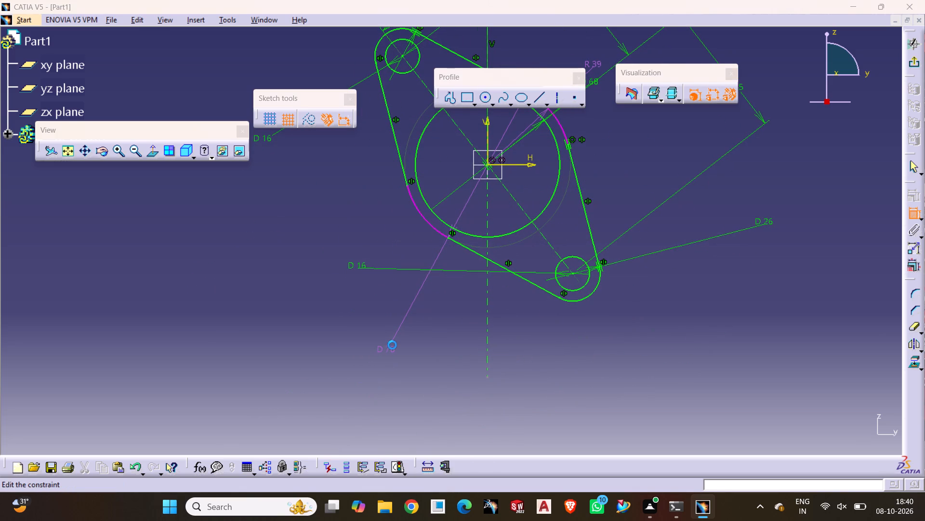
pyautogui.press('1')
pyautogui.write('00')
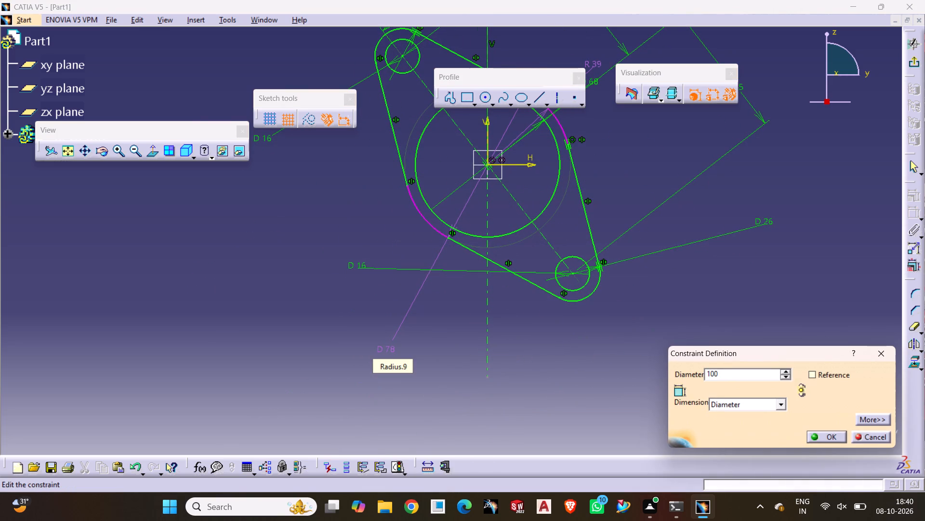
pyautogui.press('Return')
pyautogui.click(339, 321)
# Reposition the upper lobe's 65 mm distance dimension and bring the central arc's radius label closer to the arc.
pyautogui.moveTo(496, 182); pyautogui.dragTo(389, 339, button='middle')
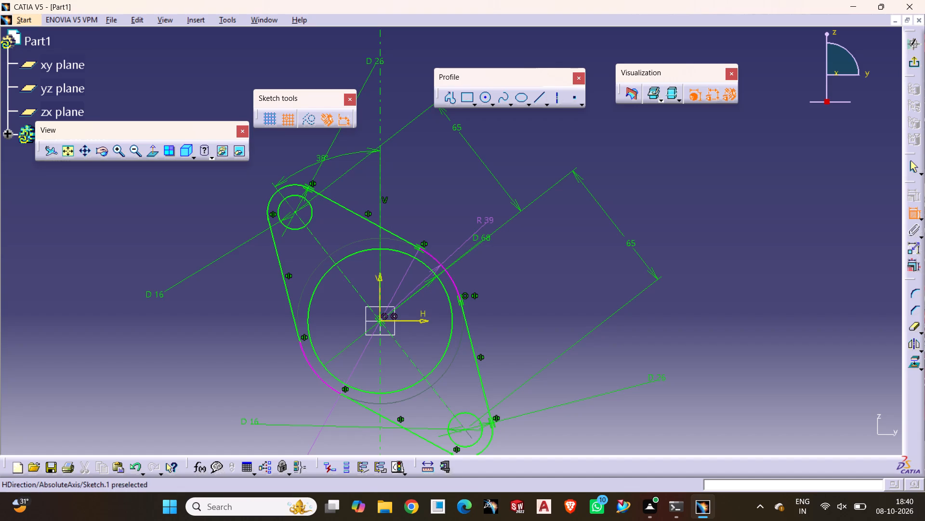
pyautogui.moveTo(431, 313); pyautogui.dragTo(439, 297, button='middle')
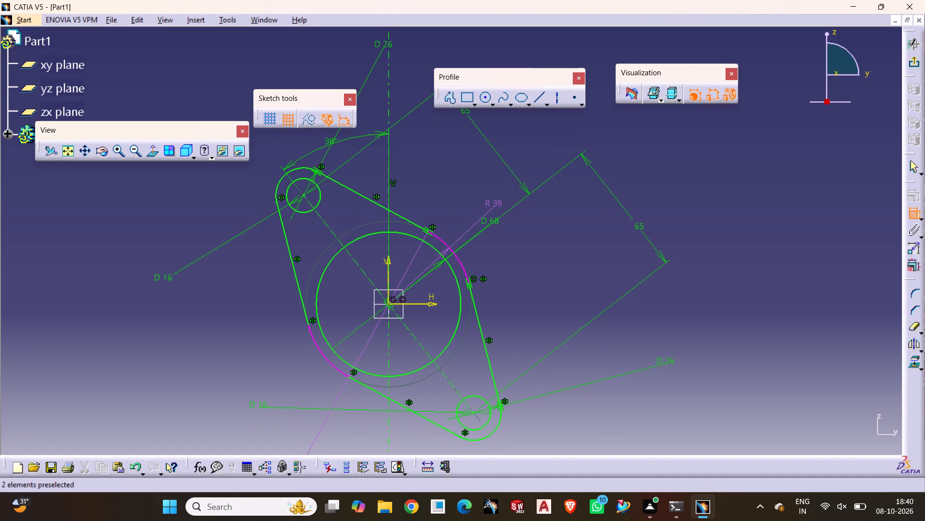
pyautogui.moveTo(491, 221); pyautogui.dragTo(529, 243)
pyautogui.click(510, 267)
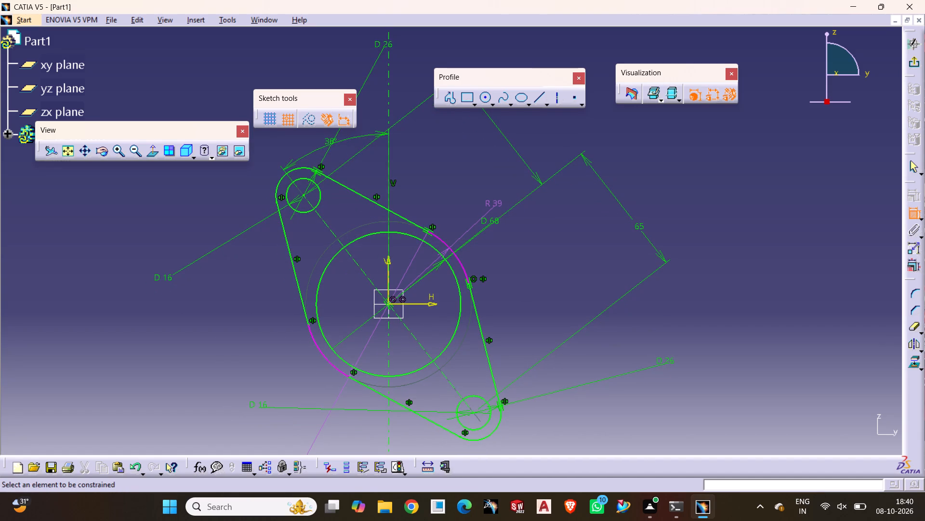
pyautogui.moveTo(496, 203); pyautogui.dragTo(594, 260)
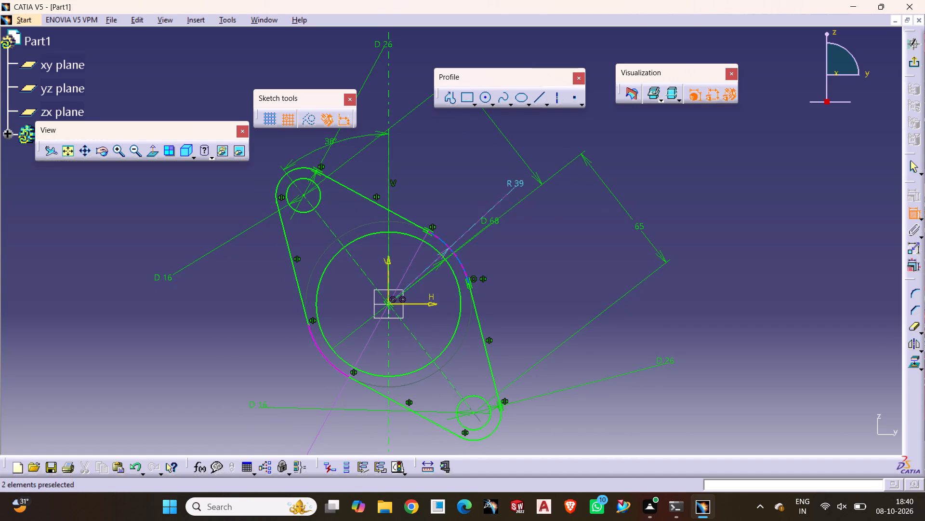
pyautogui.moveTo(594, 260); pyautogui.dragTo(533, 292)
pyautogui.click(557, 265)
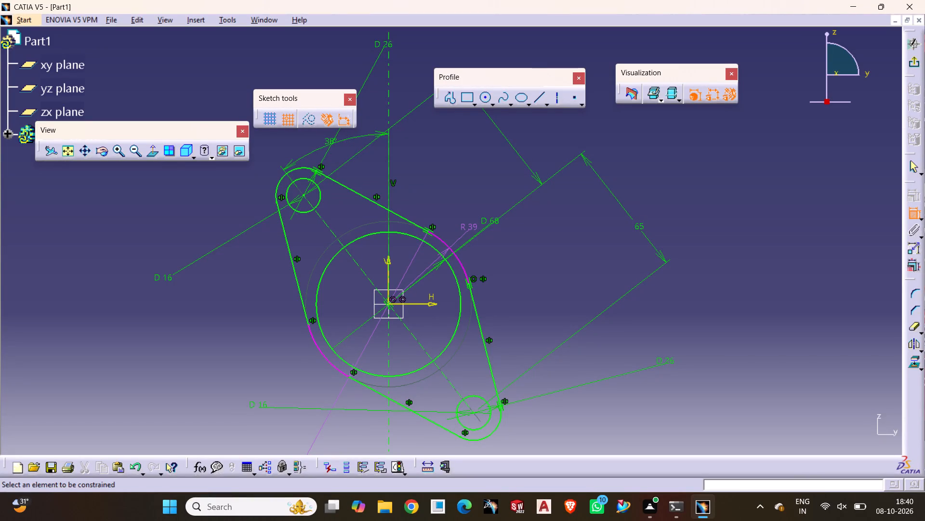
# Leave constraint creation and undo the label moves, the central arc's radius dimension and the 16 mm diameters of the small lobe circles.
pyautogui.click(912, 211)
pyautogui.click(799, 235)
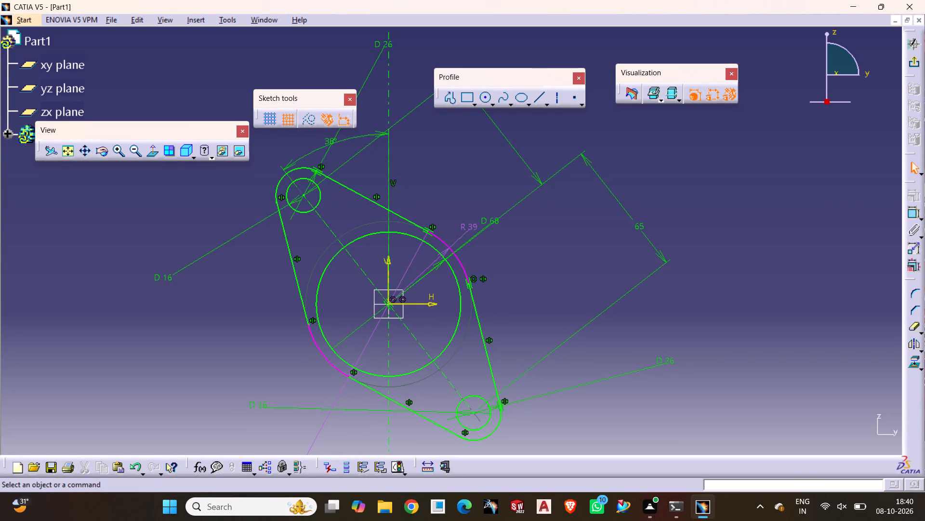
pyautogui.hotkey('ctrl', 'z')
pyautogui.hotkey('ctrl', 'z')
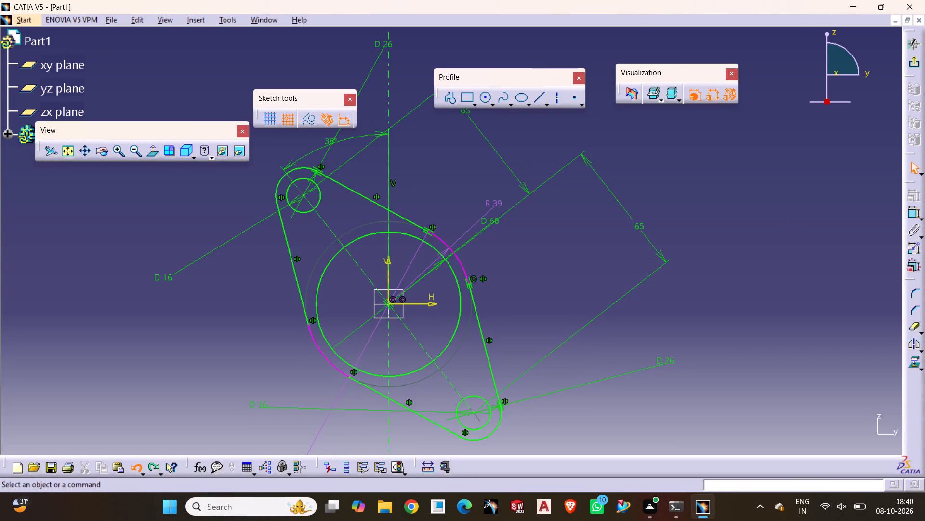
pyautogui.hotkey('ctrl', 'z')
pyautogui.hotkey('ctrl', 'z')
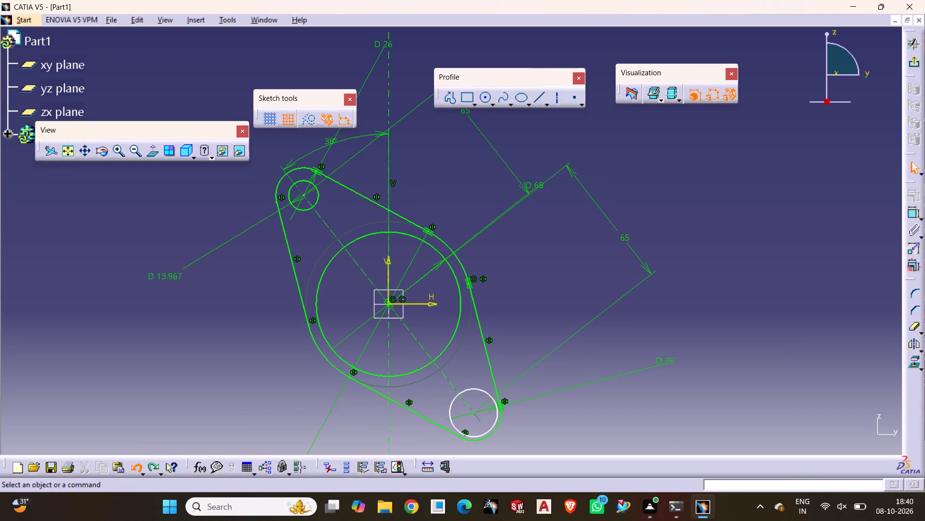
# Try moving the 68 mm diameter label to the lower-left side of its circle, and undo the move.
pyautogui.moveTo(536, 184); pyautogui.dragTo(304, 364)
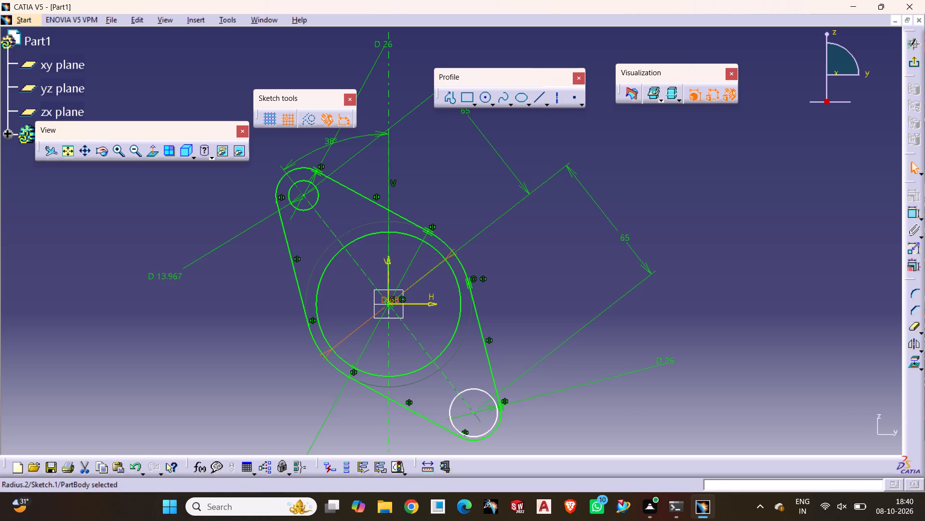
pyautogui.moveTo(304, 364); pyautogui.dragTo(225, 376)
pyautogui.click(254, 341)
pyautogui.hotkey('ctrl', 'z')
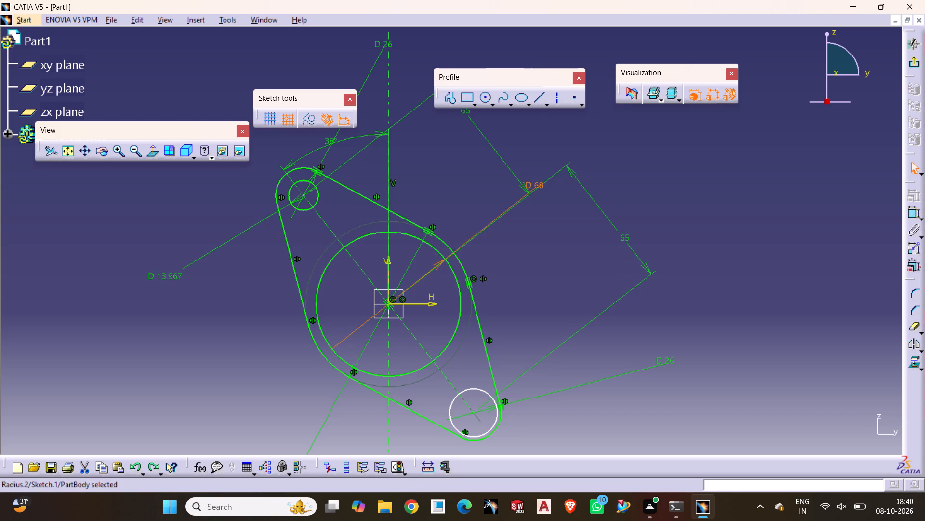
# Undo further to remove the small inner lobe circles, the 26 mm lobe diameters and the trimming of the outline circles.
pyautogui.hotkey('ctrl', 'z')
pyautogui.hotkey('ctrl', 'z')
pyautogui.hotkey('ctrl', 'z')
pyautogui.hotkey('ctrl', 'z')
pyautogui.hotkey('ctrl', 'z')
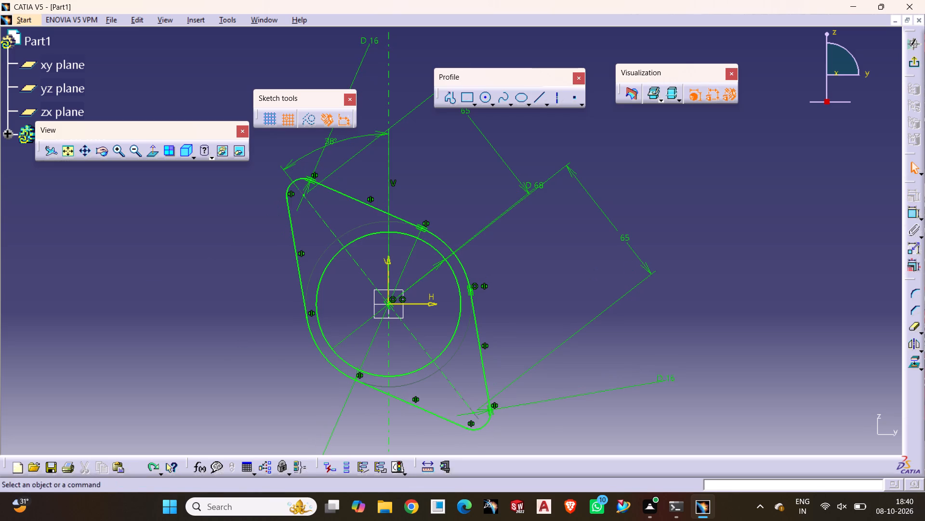
pyautogui.hotkey('ctrl', 'z')
pyautogui.hotkey('ctrl', 'z')
pyautogui.hotkey('ctrl', 'z')
pyautogui.hotkey('ctrl', 'z')
pyautogui.hotkey('ctrl', 'z')
pyautogui.hotkey('ctrl', 'z')
pyautogui.hotkey('ctrl', 'z')
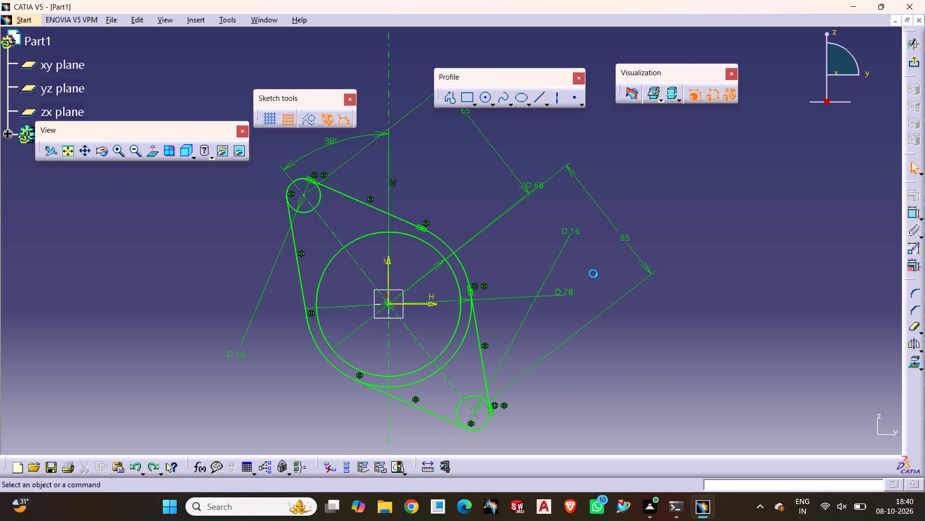
# Undo the outline's tangent lines and the 65 mm distances of both small circles, keeping the concentric central circles and 16 mm circles.
pyautogui.hotkey('ctrl', 'z')
pyautogui.hotkey('ctrl', 'z')
pyautogui.hotkey('ctrl', 'z')
pyautogui.hotkey('ctrl', 'z')
pyautogui.hotkey('ctrl', 'z')
pyautogui.hotkey('ctrl', 'z')
pyautogui.hotkey('ctrl', 'z')
pyautogui.hotkey('ctrl', 'z')
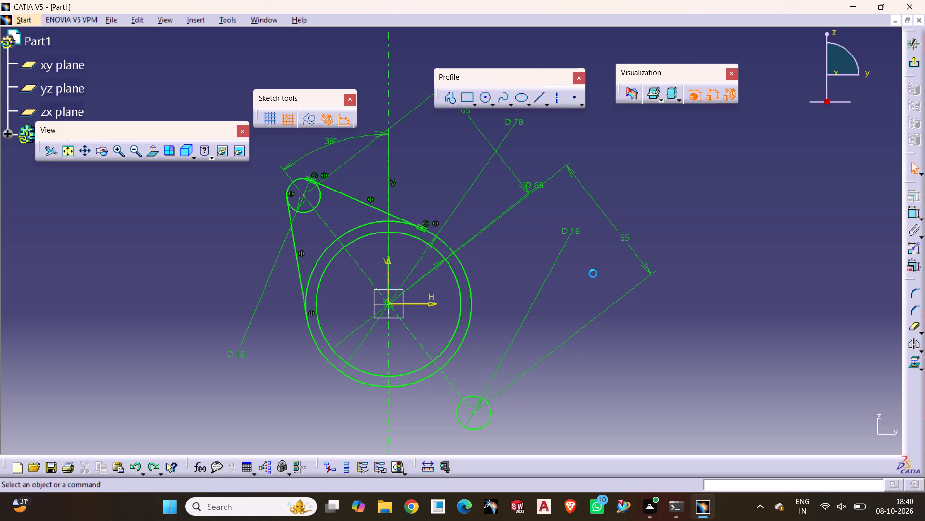
pyautogui.hotkey('ctrl', 'z')
pyautogui.hotkey('ctrl', 'z')
pyautogui.hotkey('ctrl', 'z')
pyautogui.hotkey('ctrl', 'z')
pyautogui.hotkey('ctrl', 'z')
pyautogui.hotkey('ctrl', 'z')
pyautogui.hotkey('ctrl', 'z')
pyautogui.hotkey('ctrl', 'z')
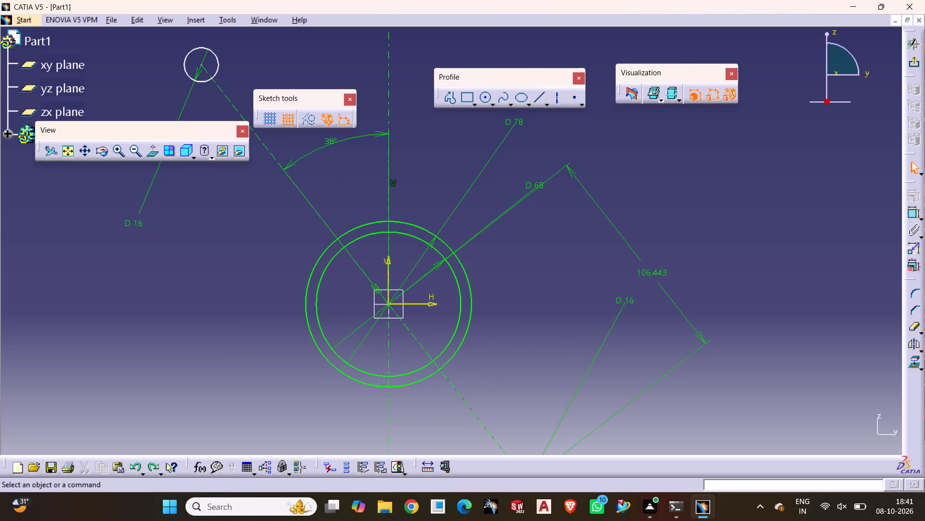
# Set the outer concentric circle's diameter to 100 mm.
pyautogui.doubleClick(520, 121)
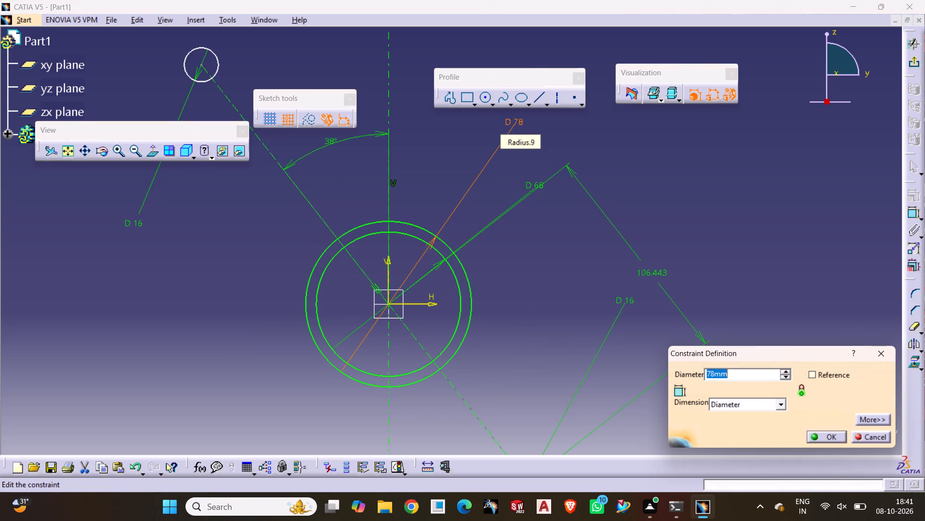
pyautogui.write('100')
pyautogui.press('Return')
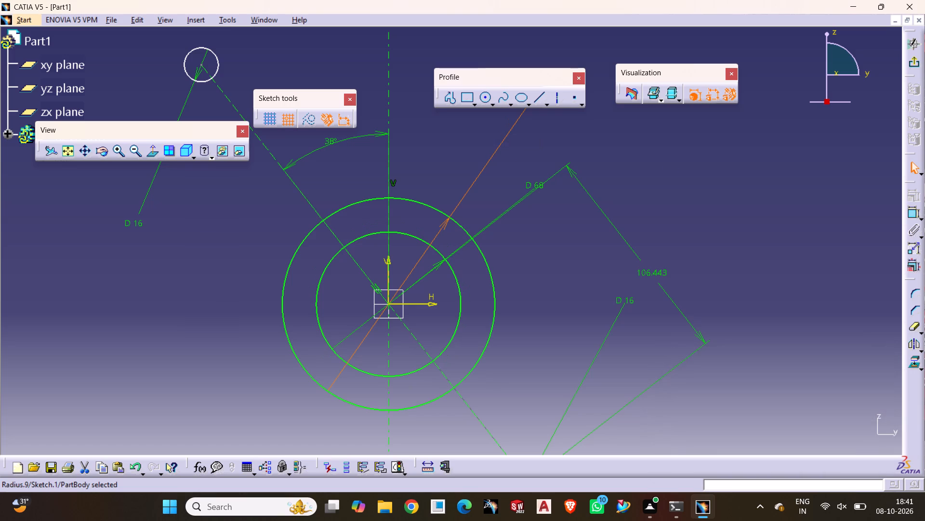
pyautogui.click(671, 169)
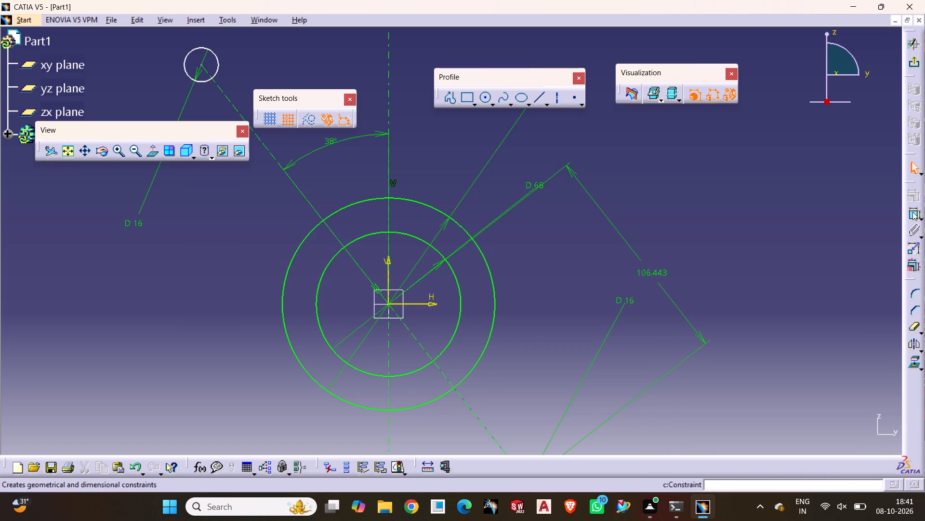
# Dimension the distance from the upper small circle's centre to the origin and set it to 65 mm.
pyautogui.doubleClick(914, 210)
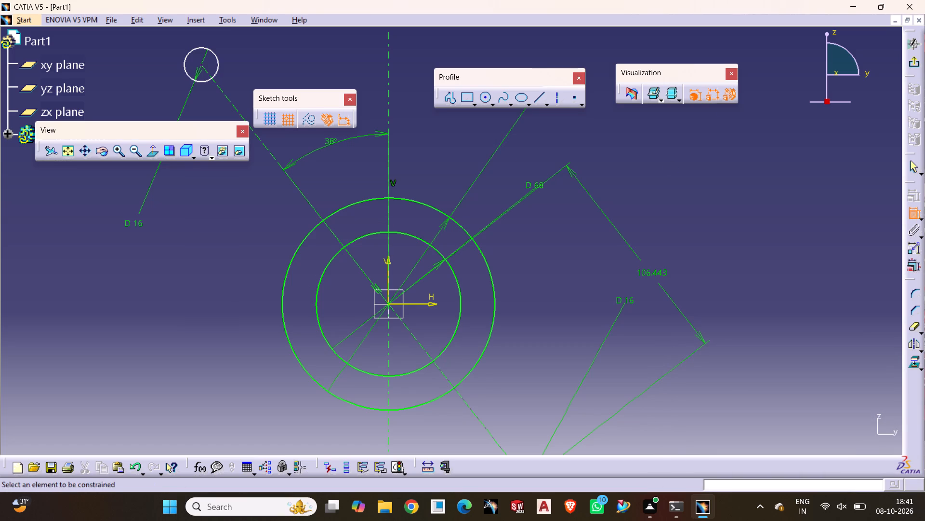
pyautogui.click(203, 64)
pyautogui.click(389, 305)
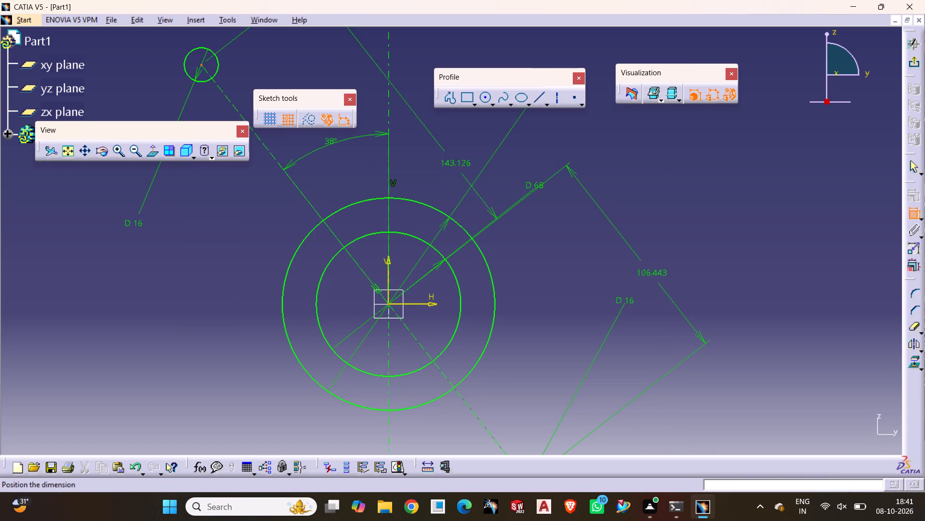
pyautogui.click(440, 144)
pyautogui.doubleClick(439, 144)
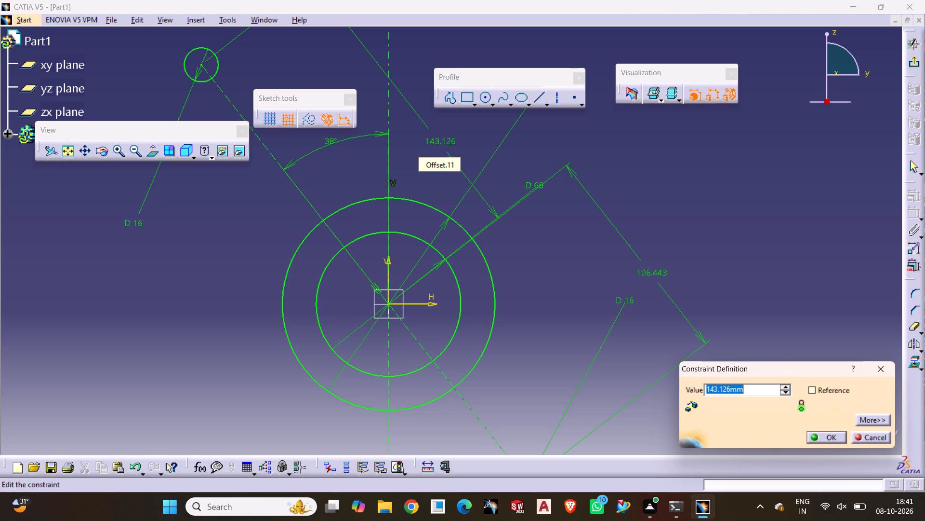
pyautogui.write('65')
pyautogui.press('Return')
pyautogui.click(719, 221)
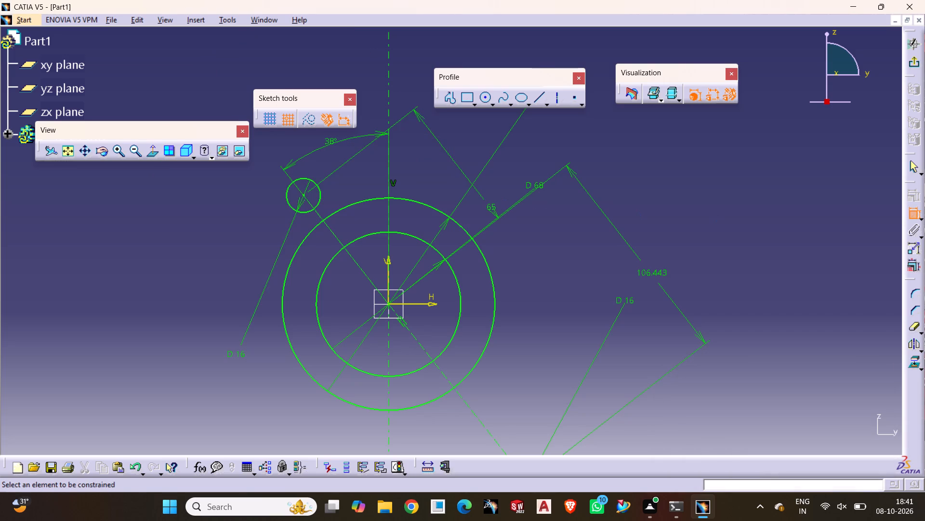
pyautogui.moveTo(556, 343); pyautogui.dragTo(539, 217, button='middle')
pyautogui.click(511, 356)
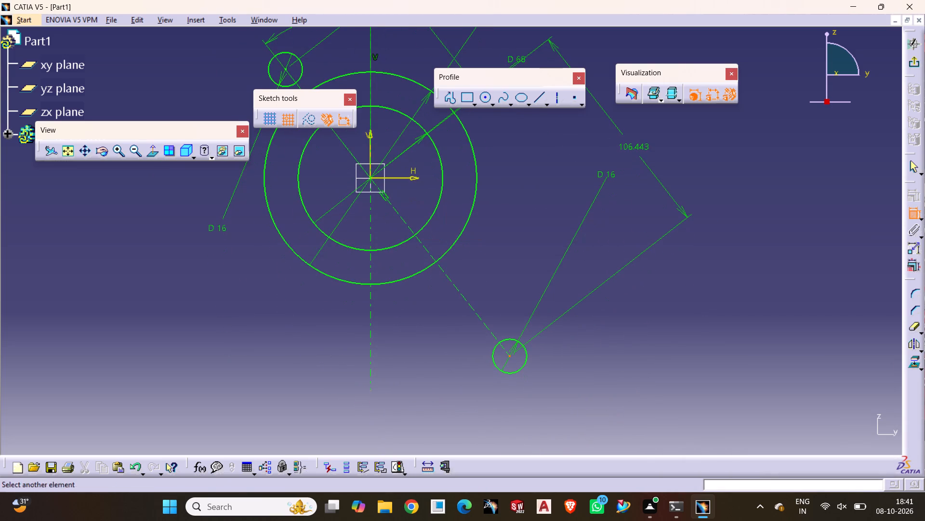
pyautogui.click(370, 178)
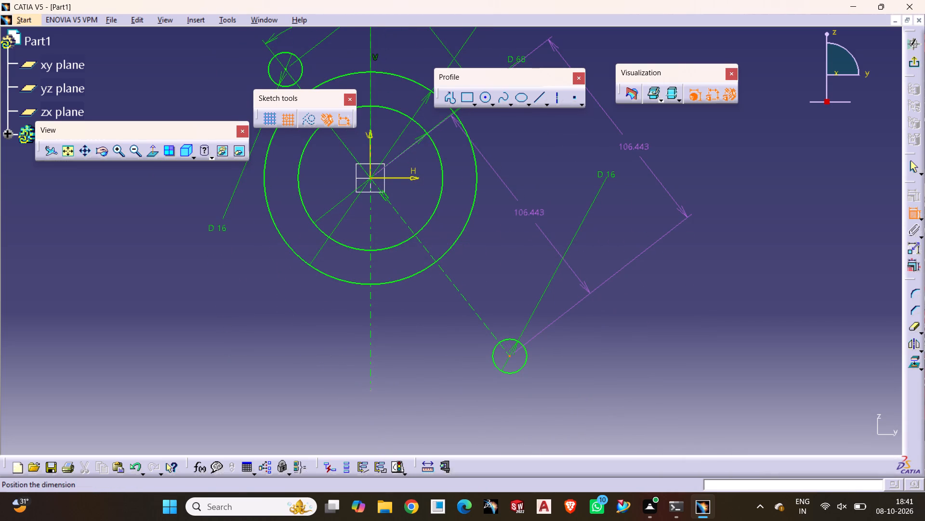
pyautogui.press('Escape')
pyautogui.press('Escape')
# Set the existing distance dimension between the lower small circle's centre and the origin to 65 mm.
pyautogui.doubleClick(628, 149)
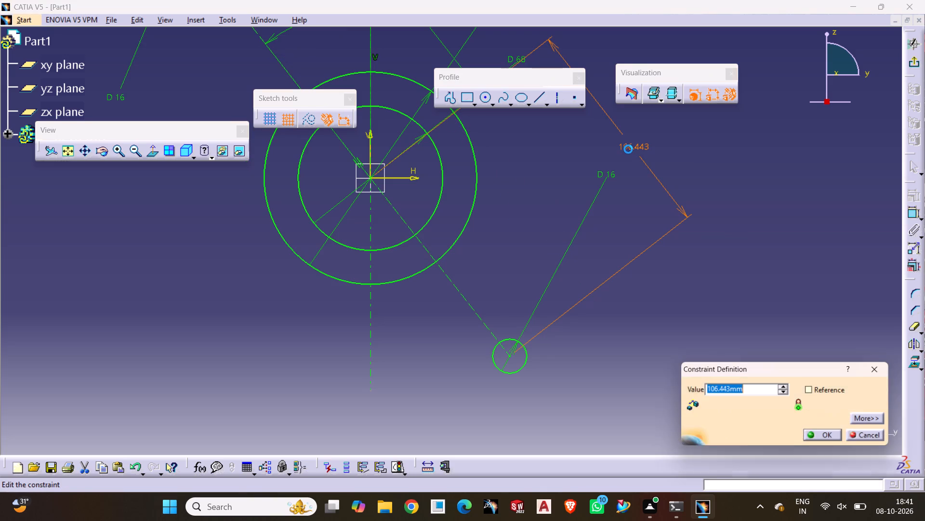
pyautogui.write('65')
pyautogui.press('Return')
pyautogui.click(729, 272)
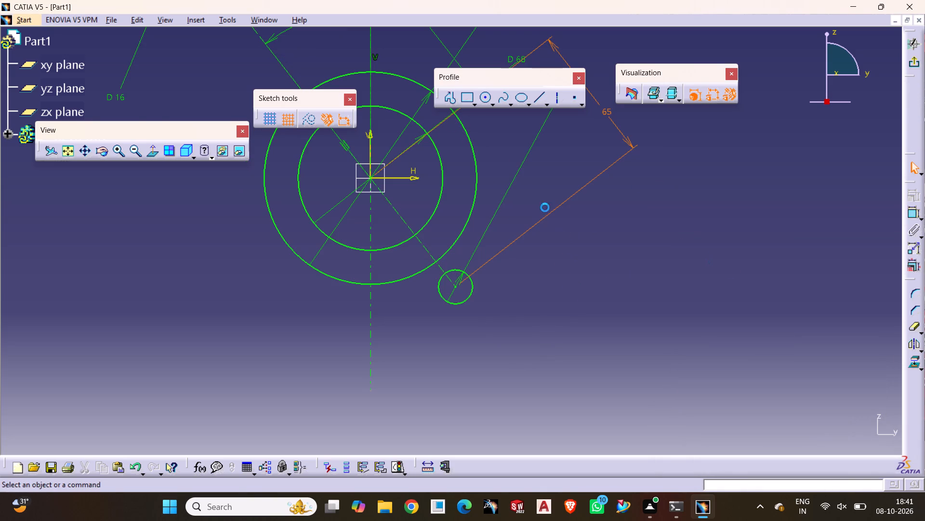
# Set the distance between the upper small circle's centre and the origin to 65 mm.
pyautogui.moveTo(525, 199); pyautogui.dragTo(643, 322, button='middle')
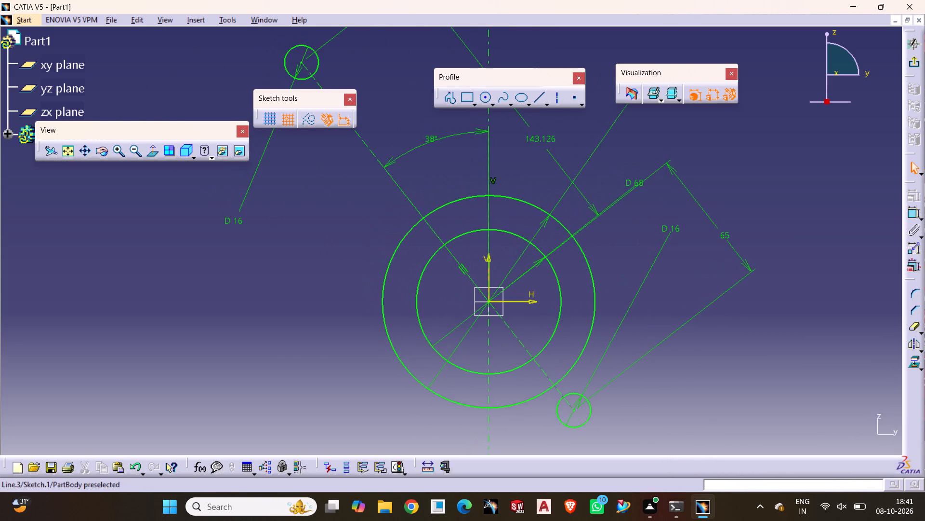
pyautogui.moveTo(483, 232); pyautogui.dragTo(470, 327, button='middle')
pyautogui.doubleClick(521, 236)
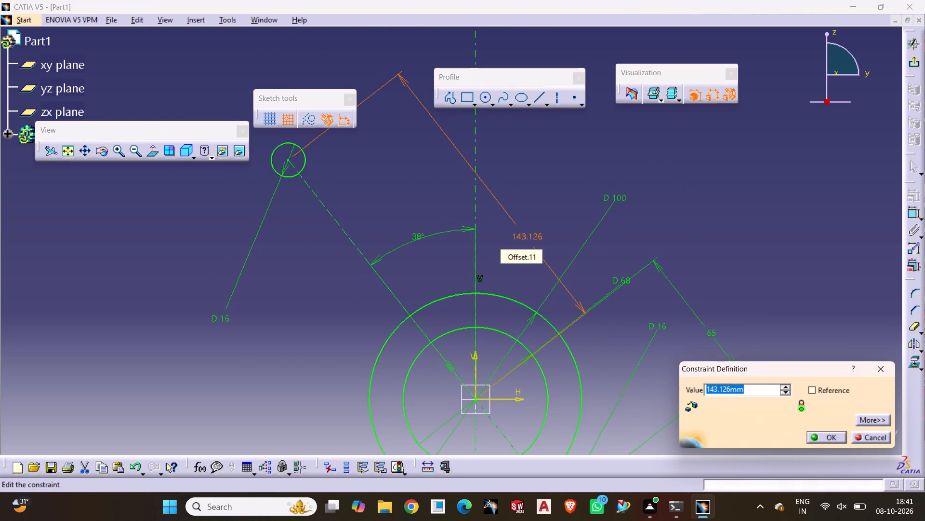
pyautogui.press('6')
pyautogui.press('5')
pyautogui.press('Return')
pyautogui.click(562, 209)
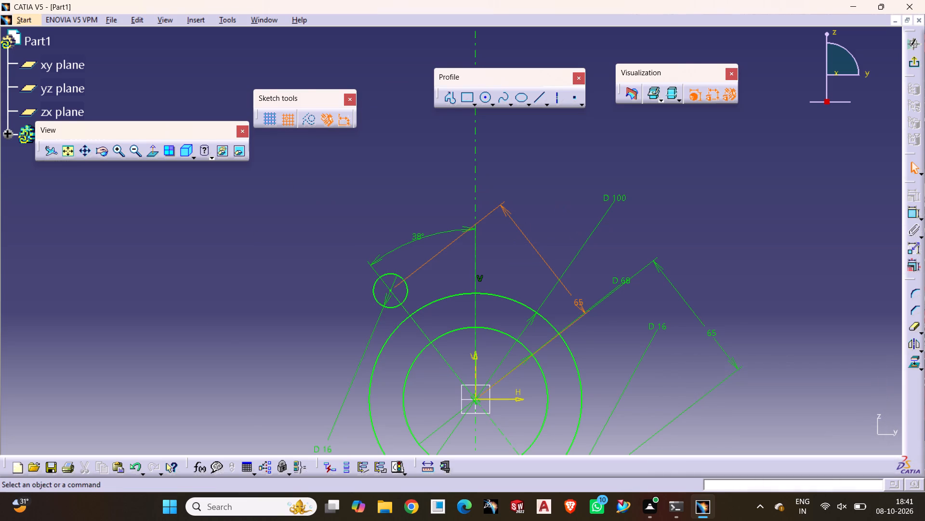
# Draw a line about 110 mm long from the top of the upper small circle across above the outer central circle.
pyautogui.moveTo(561, 248); pyautogui.dragTo(569, 207, button='middle')
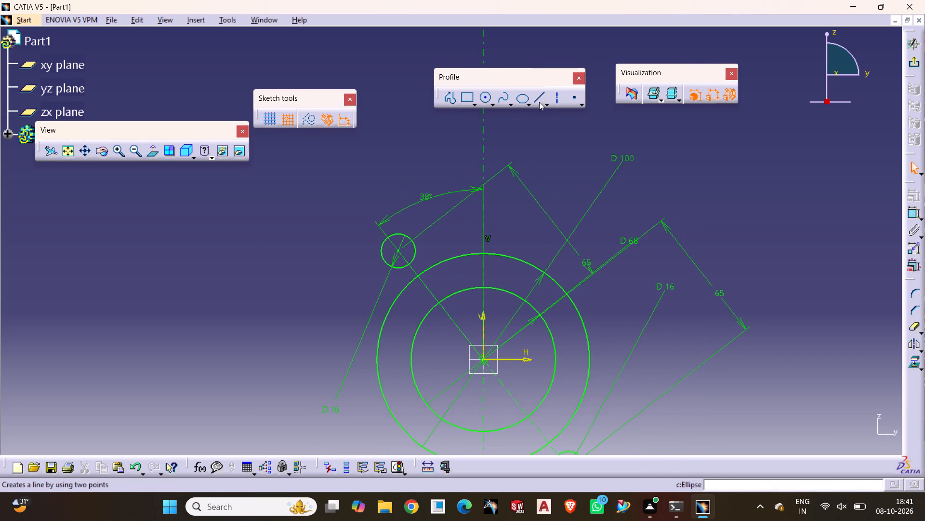
pyautogui.click(539, 99)
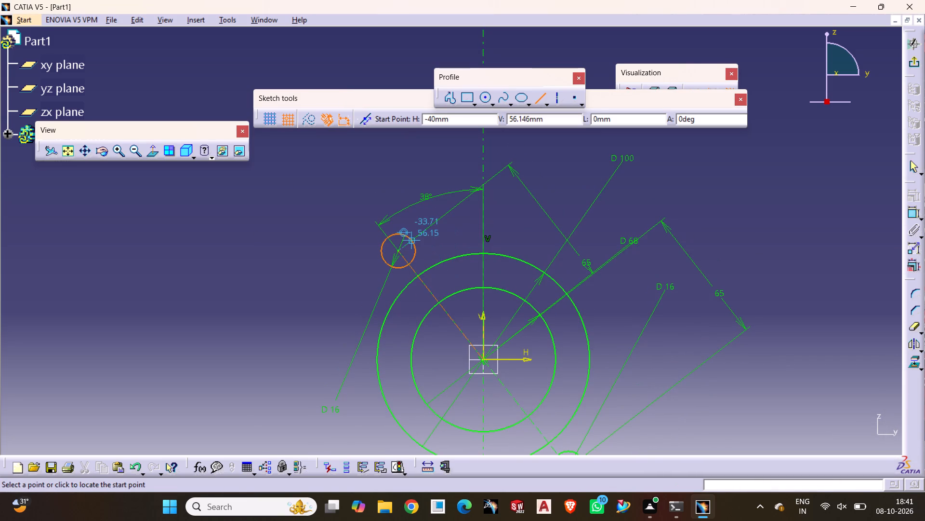
pyautogui.click(405, 235)
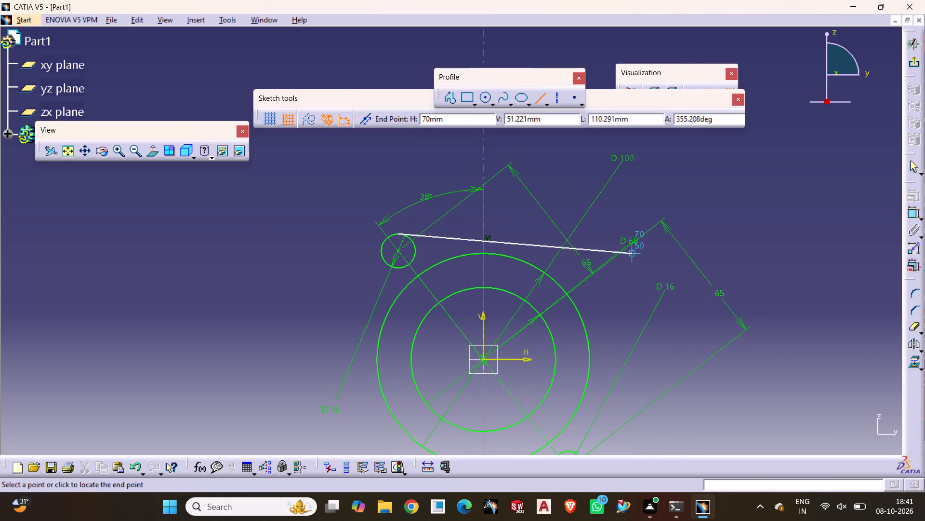
pyautogui.click(642, 261)
pyautogui.press('Escape')
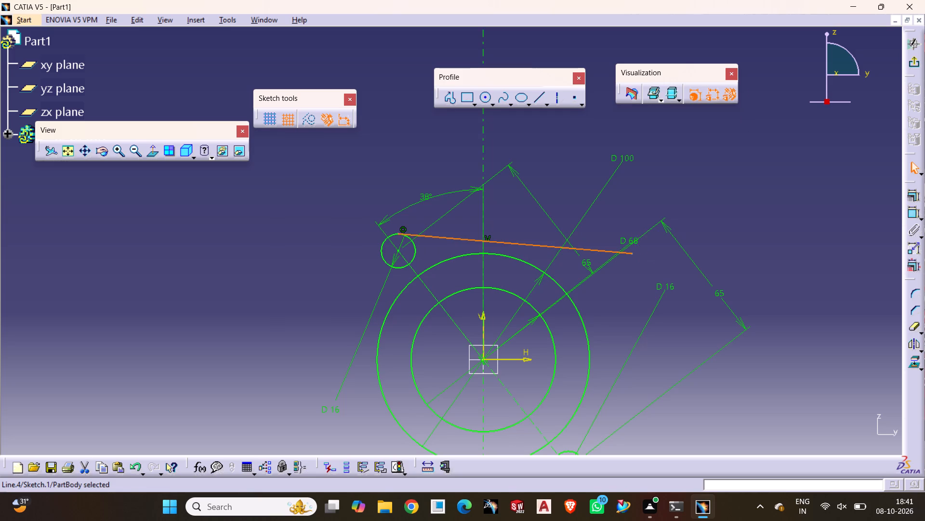
# Apply a tangency constraint between the new line and the 100 mm circle.
pyautogui.click(557, 247)
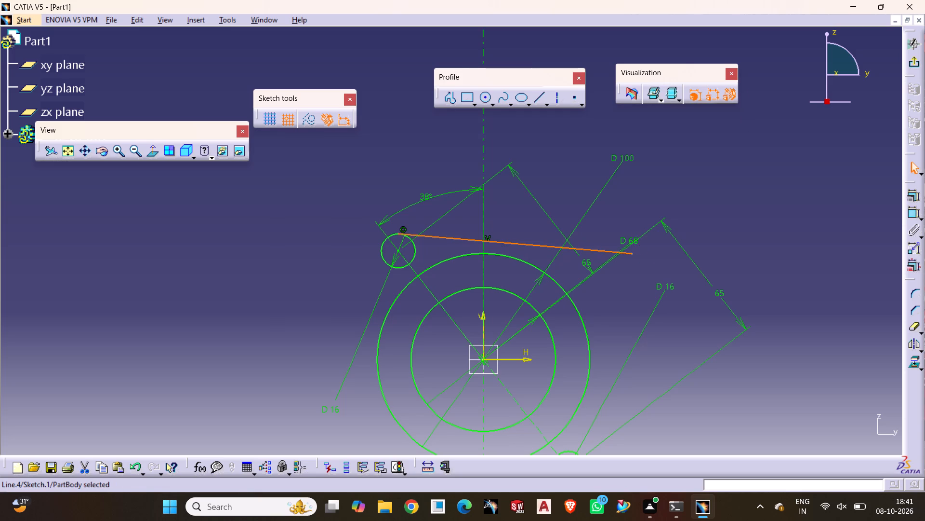
pyautogui.keyDown('ctrl'); pyautogui.click(527, 261); pyautogui.keyUp('ctrl')
pyautogui.click(908, 198)
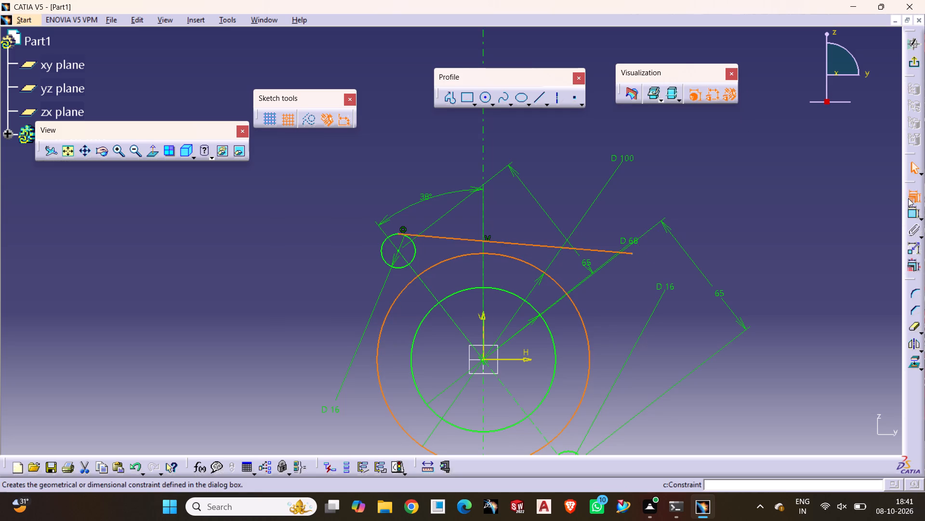
pyautogui.click(852, 352)
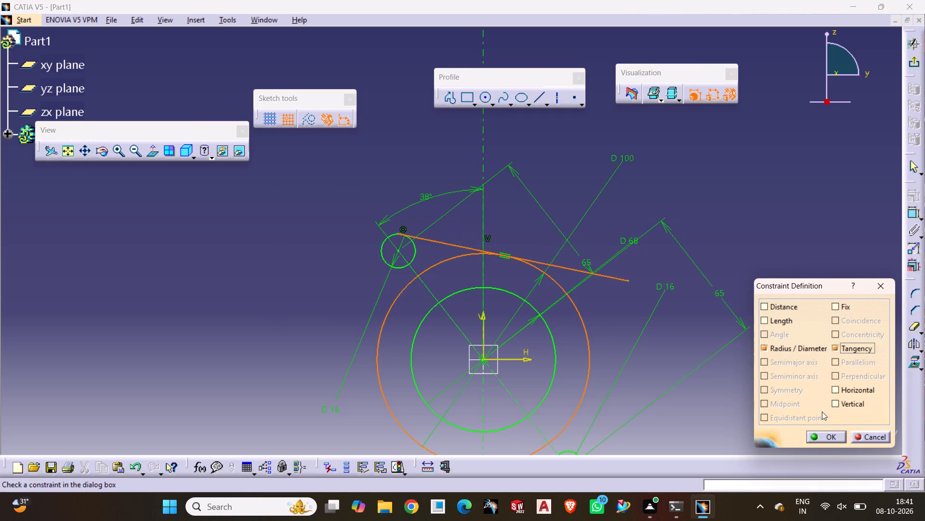
pyautogui.click(825, 441)
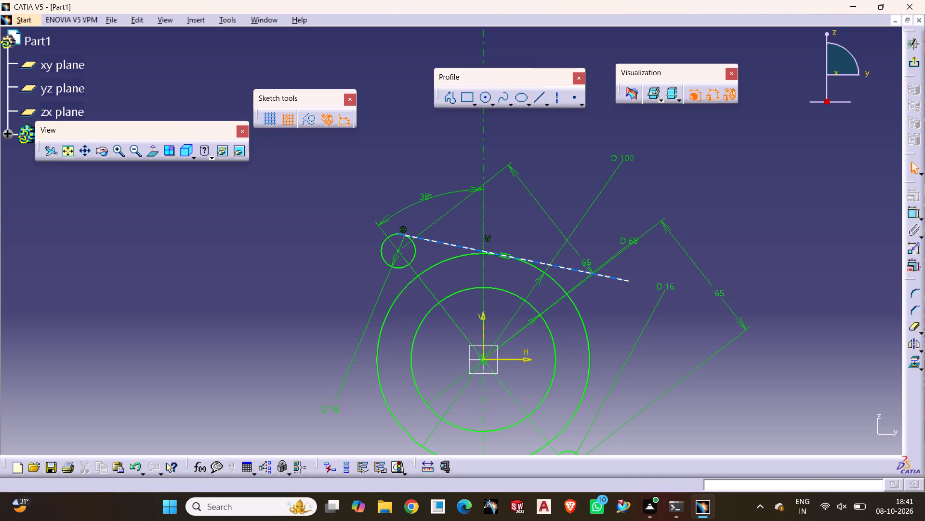
# Apply a tangency constraint between the same line and the upper 16 mm circle.
pyautogui.keyDown('ctrl'); pyautogui.click(446, 241); pyautogui.keyUp('ctrl')
pyautogui.keyDown('ctrl'); pyautogui.click(416, 250); pyautogui.keyUp('ctrl')
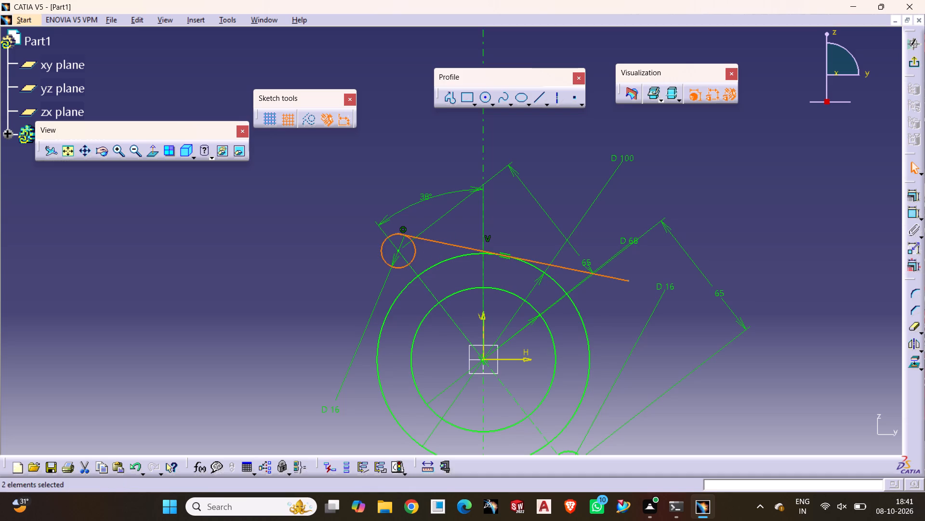
pyautogui.click(911, 215)
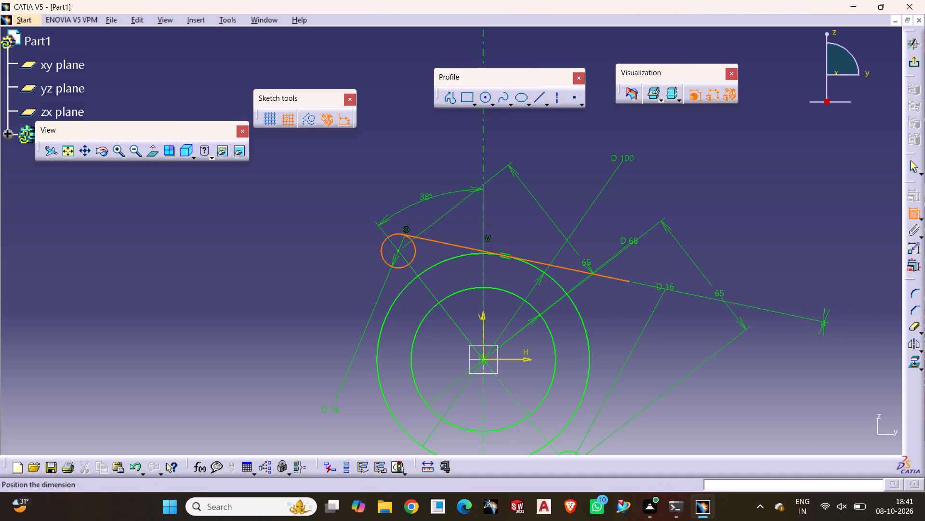
pyautogui.press('Escape')
pyautogui.press('Escape')
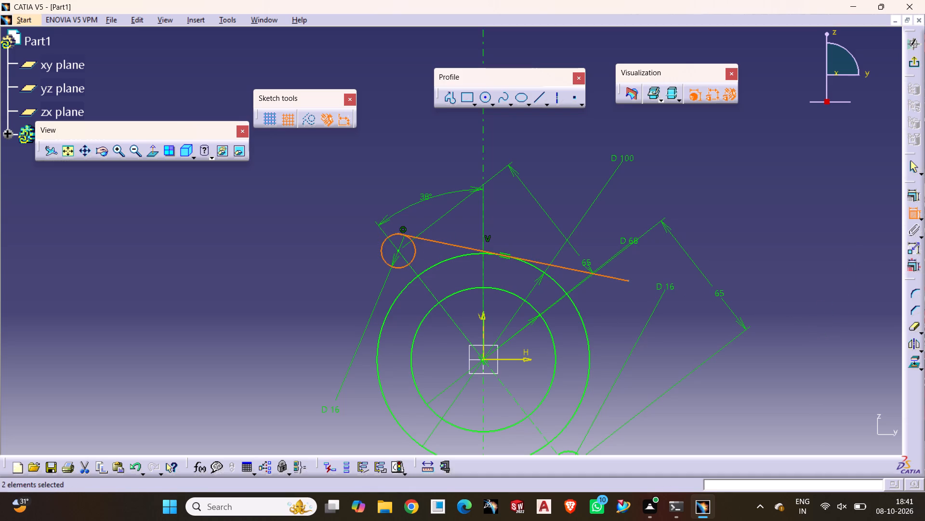
pyautogui.click(910, 197)
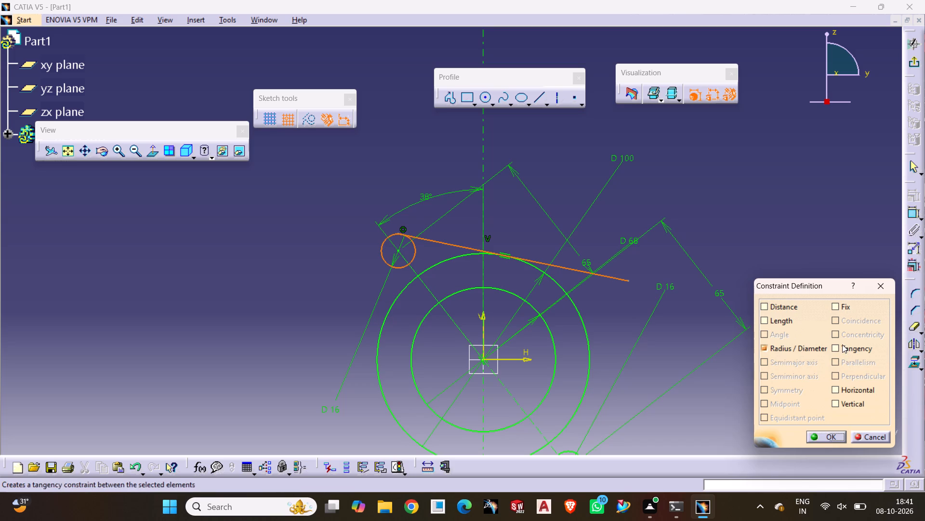
pyautogui.click(842, 344)
pyautogui.click(831, 437)
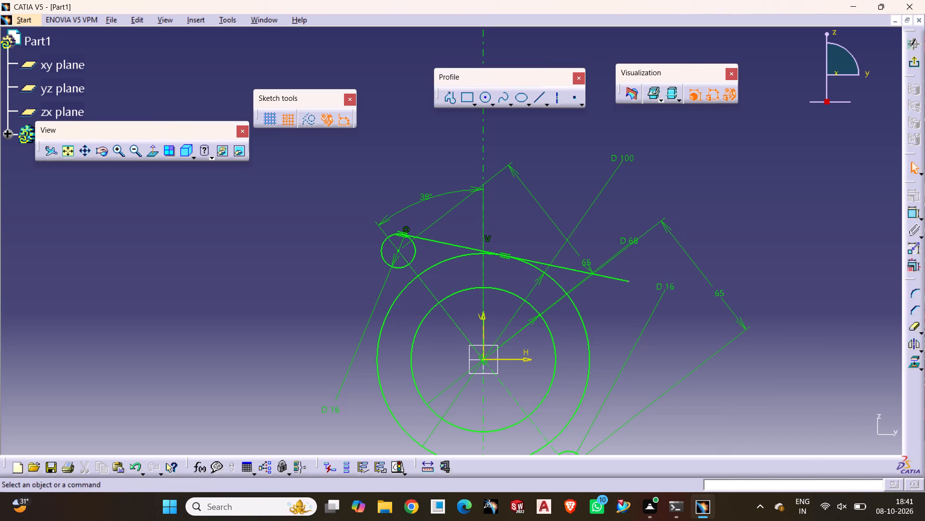
# Quick-trim the line's excess length beyond its tangent point on the 100 mm circle.
pyautogui.click(918, 330)
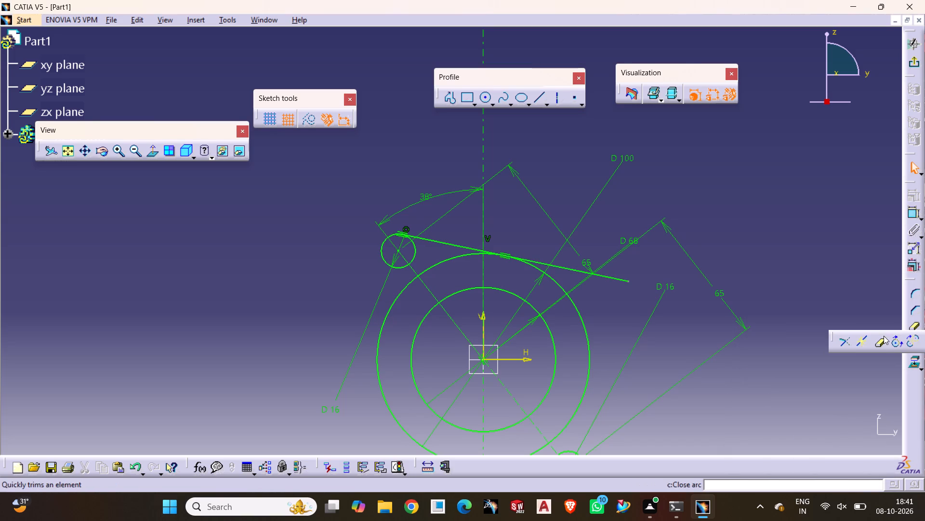
pyautogui.click(882, 340)
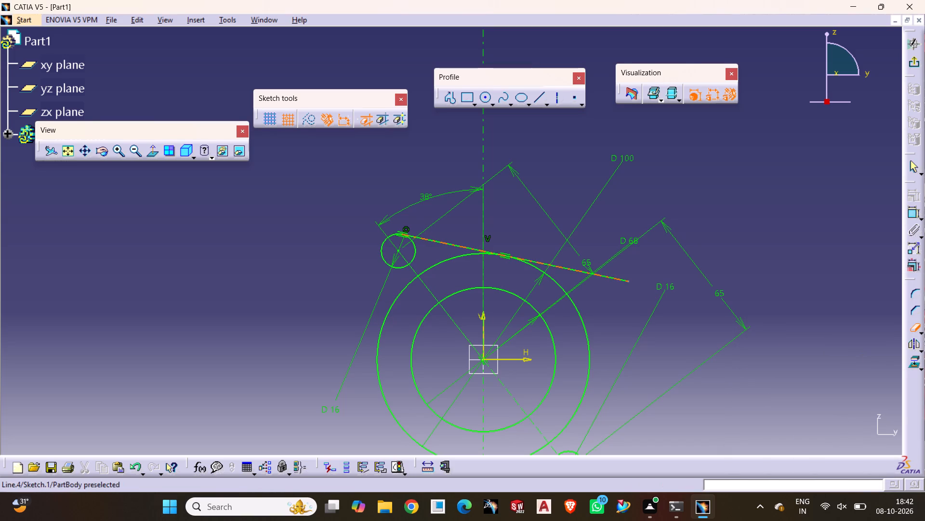
pyautogui.click(568, 272)
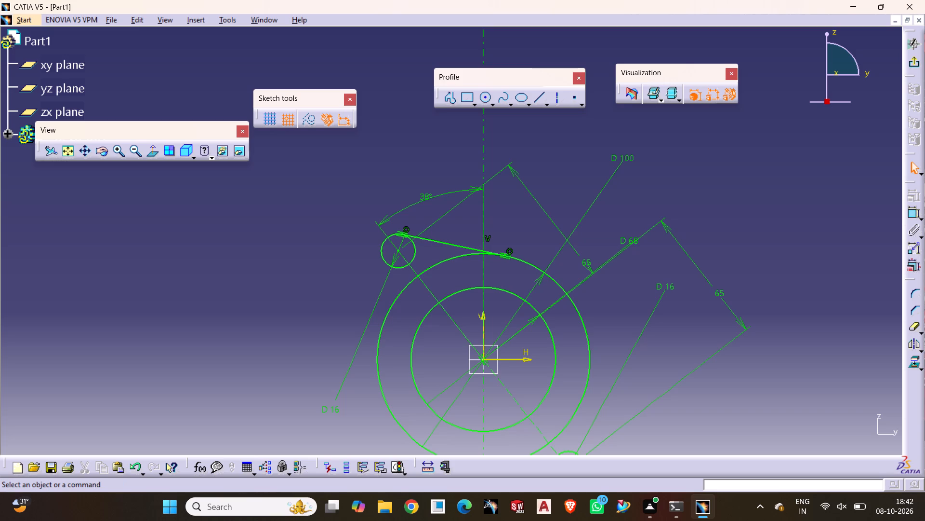
# Mirror the trimmed tangent line about the dashed axis through the upper small circle's centre and the origin.
pyautogui.click(912, 343)
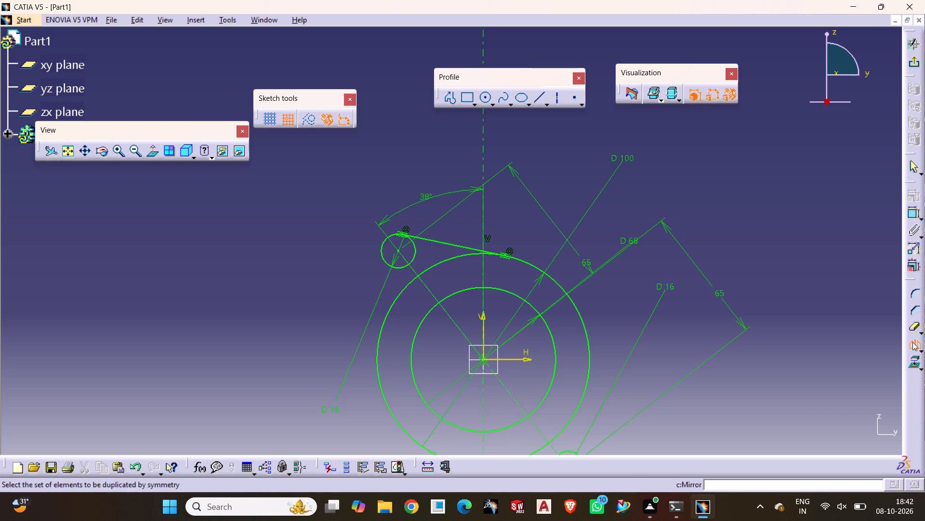
pyautogui.click(452, 246)
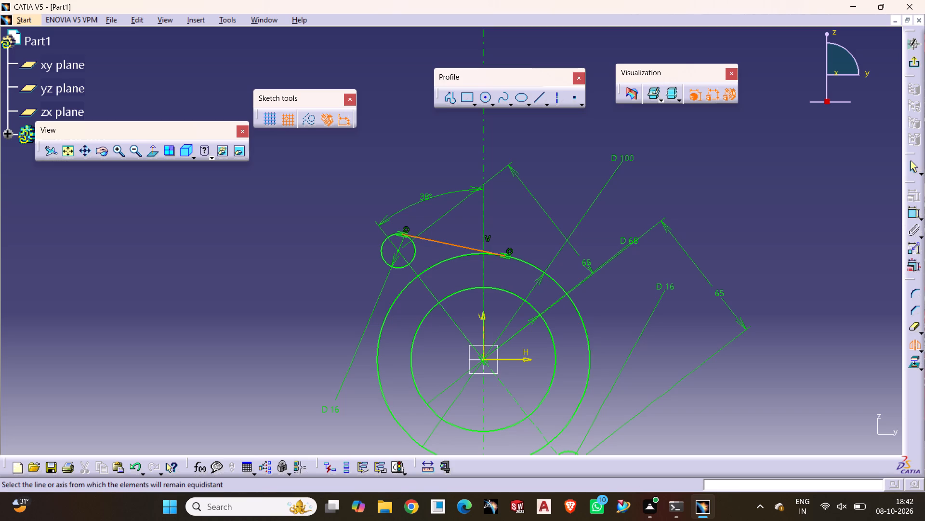
pyautogui.click(425, 289)
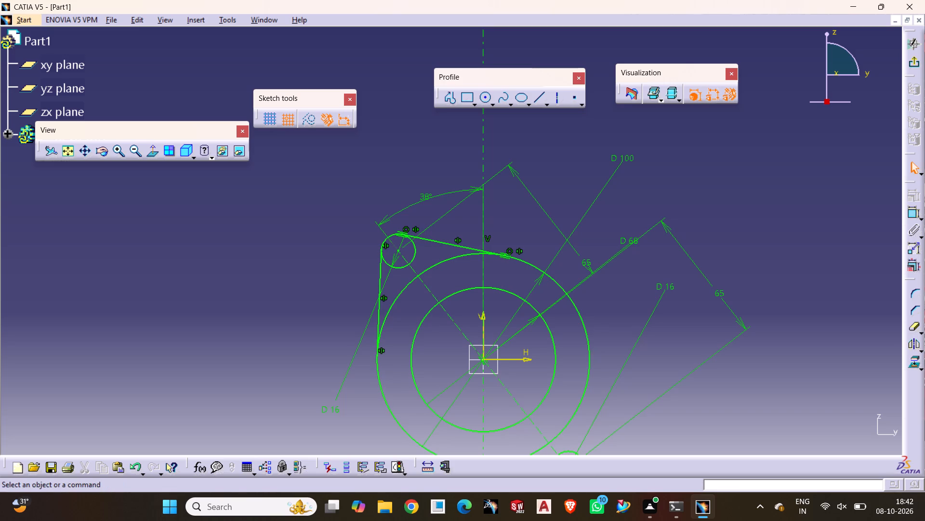
# Quick-trim all arc segments of the 100 mm circle lying between the two tangent lines of the upper small circle.
pyautogui.moveTo(647, 315); pyautogui.dragTo(624, 229, button='middle')
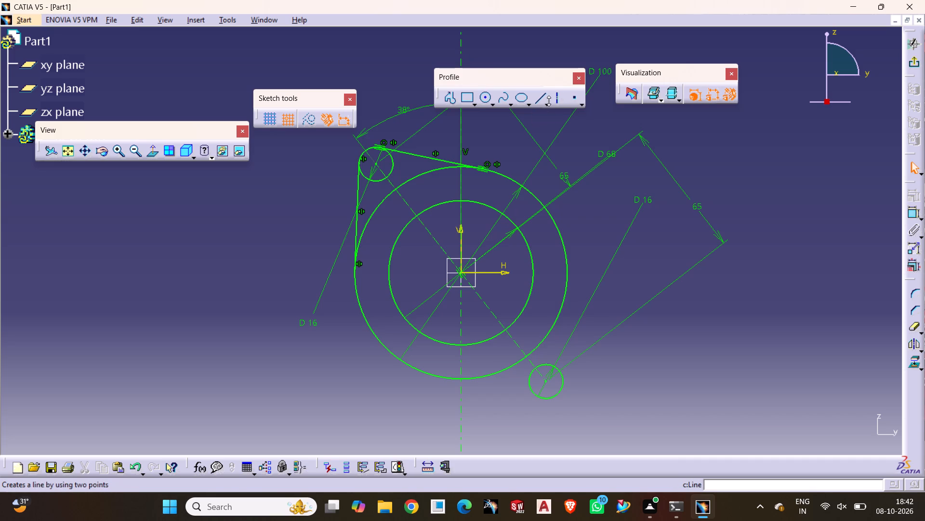
pyautogui.doubleClick(912, 328)
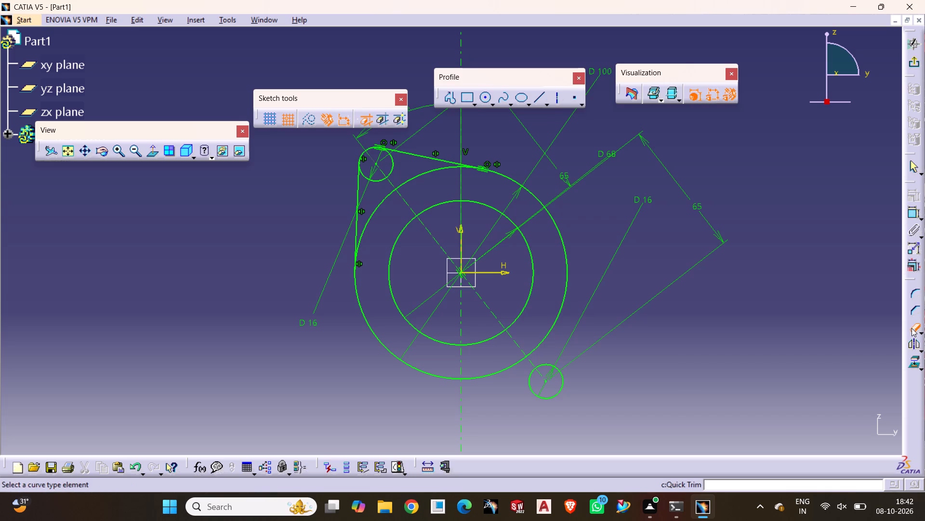
pyautogui.click(425, 171)
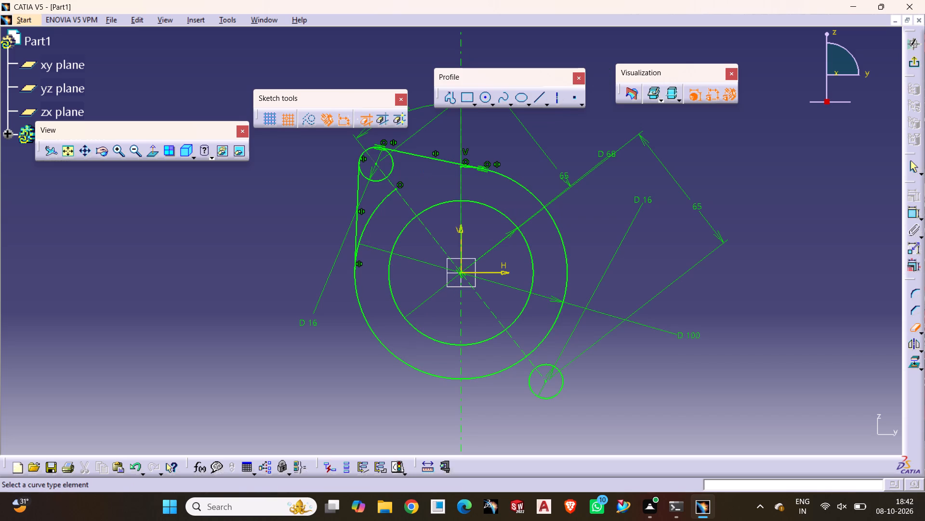
pyautogui.click(381, 203)
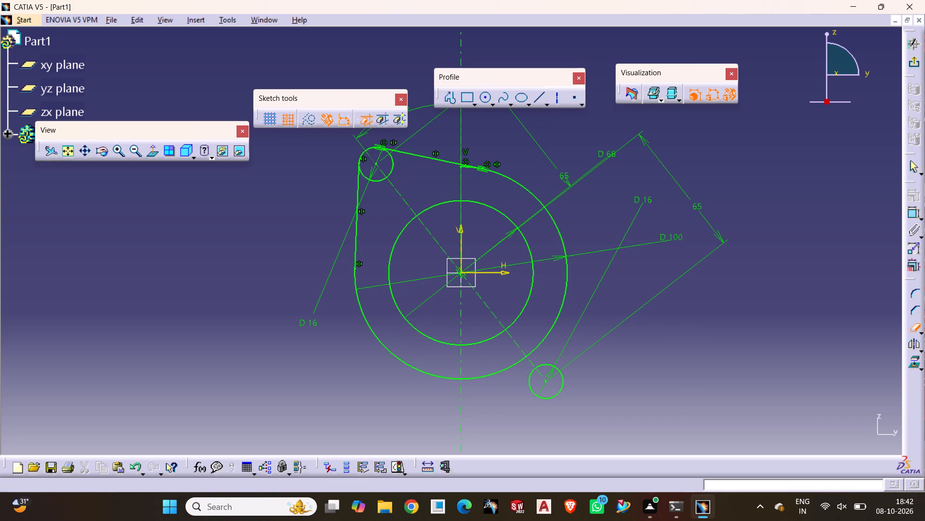
pyautogui.moveTo(474, 177); pyautogui.dragTo(469, 235, button='middle')
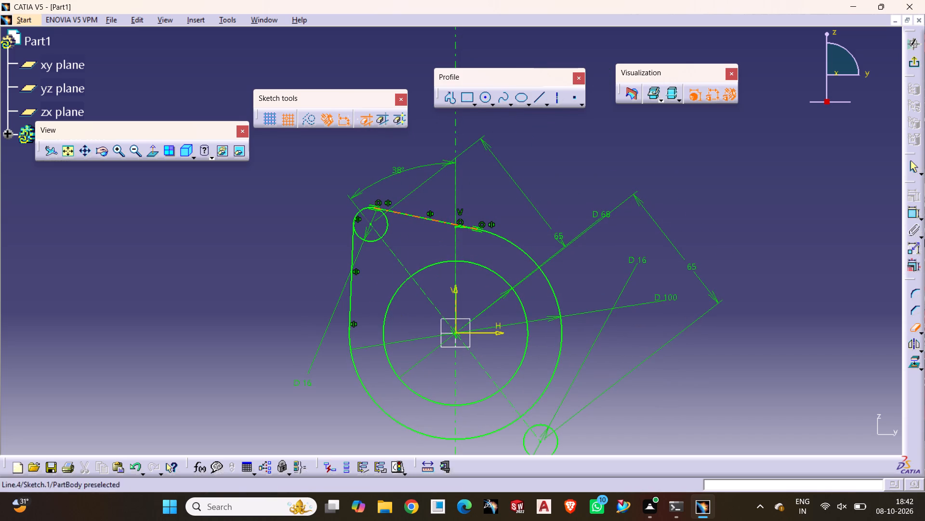
pyautogui.tripleClick(116, 151)
pyautogui.tripleClick(116, 151)
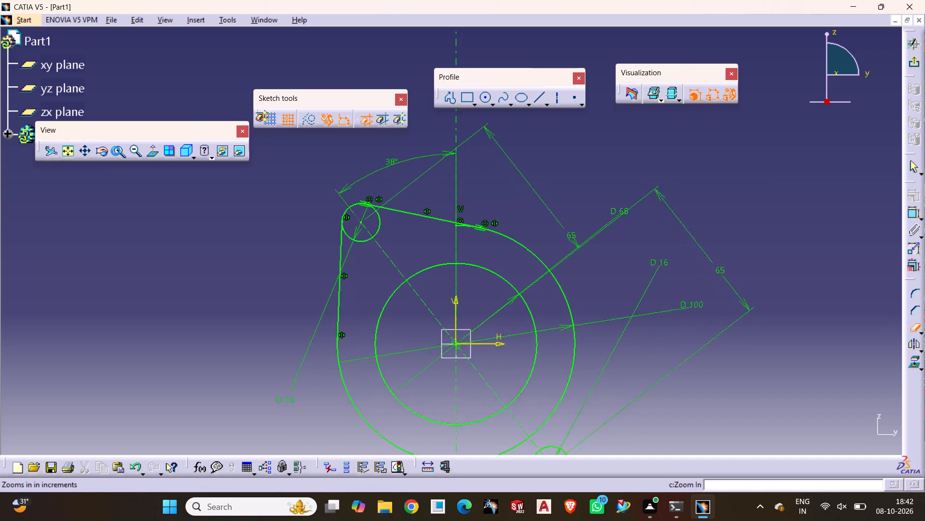
pyautogui.click(117, 151)
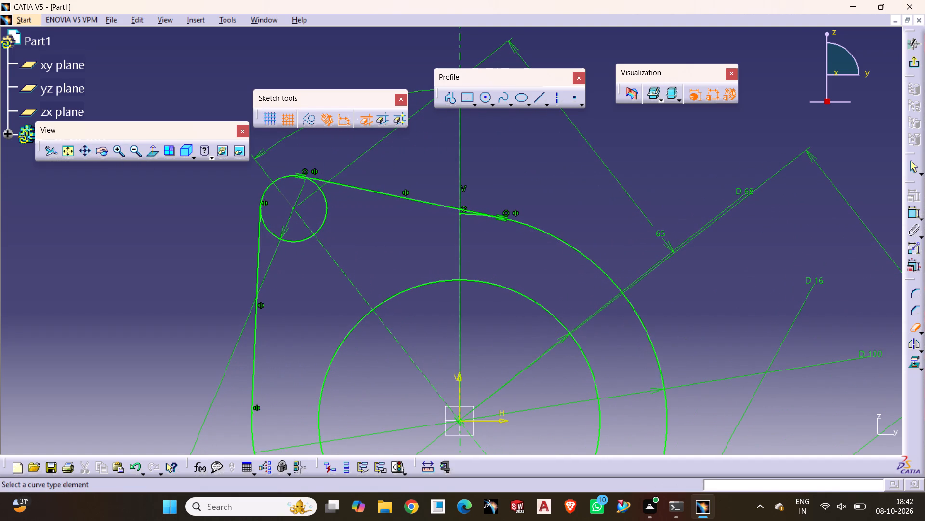
pyautogui.click(464, 214)
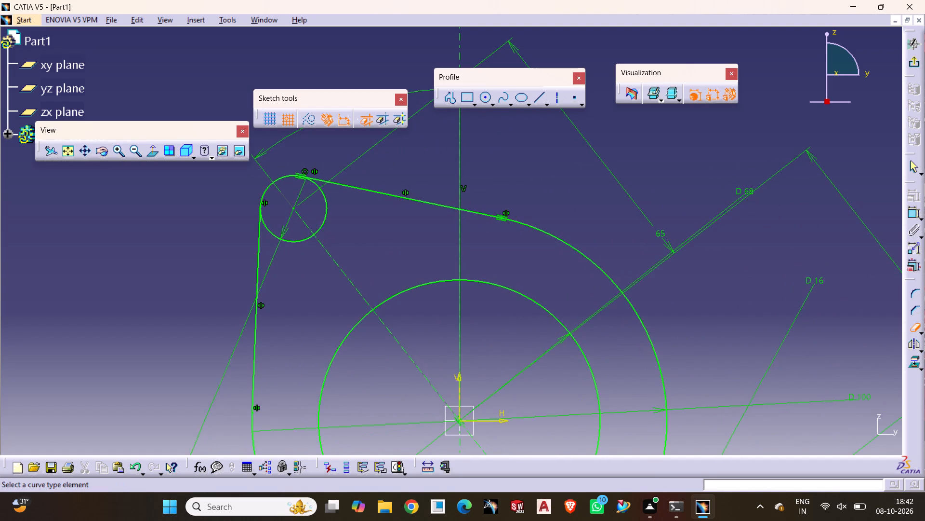
pyautogui.moveTo(331, 282); pyautogui.dragTo(364, 152, button='middle')
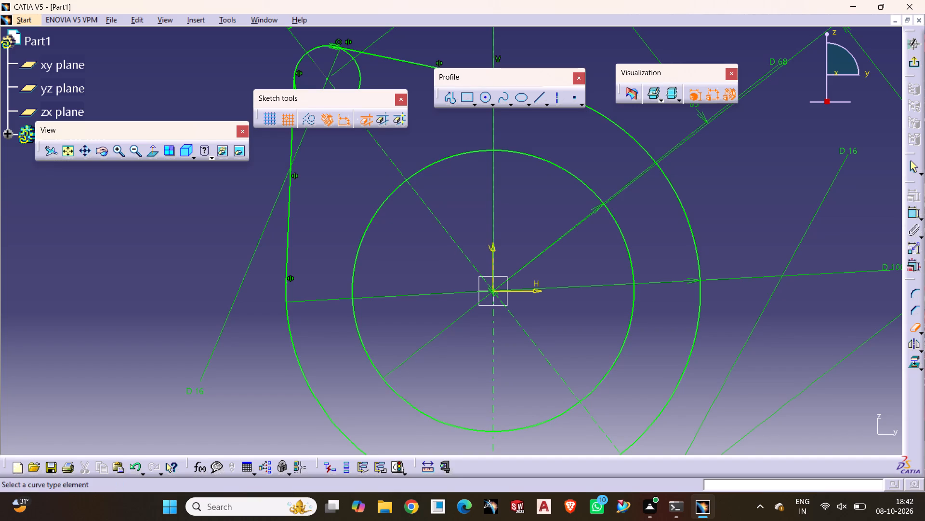
pyautogui.click(907, 325)
# Draw a line from the lower 16 mm circle's outer edge upward, ending just outside the 100 mm circle.
pyautogui.moveTo(577, 228); pyautogui.dragTo(544, 115, button='middle')
pyautogui.click(134, 149)
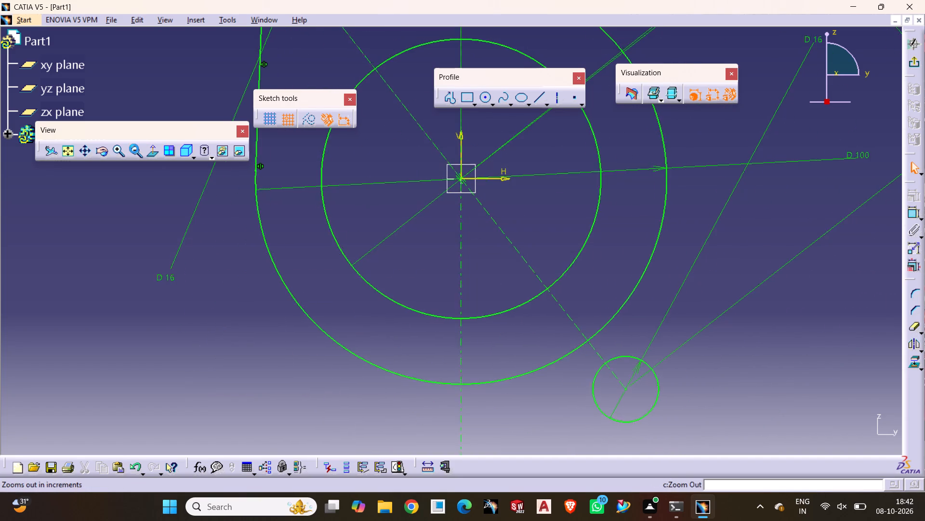
pyautogui.moveTo(467, 206); pyautogui.dragTo(458, 228, button='middle')
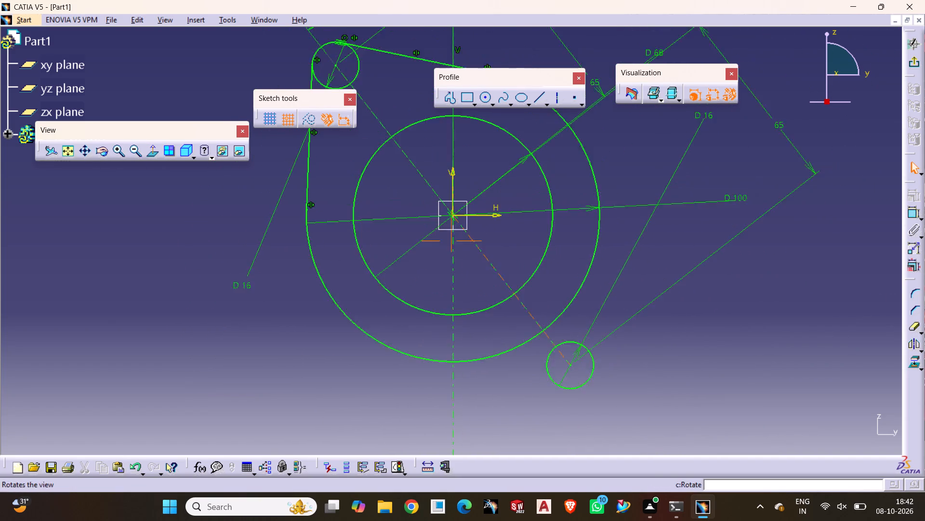
pyautogui.moveTo(458, 228); pyautogui.dragTo(394, 261, button='middle')
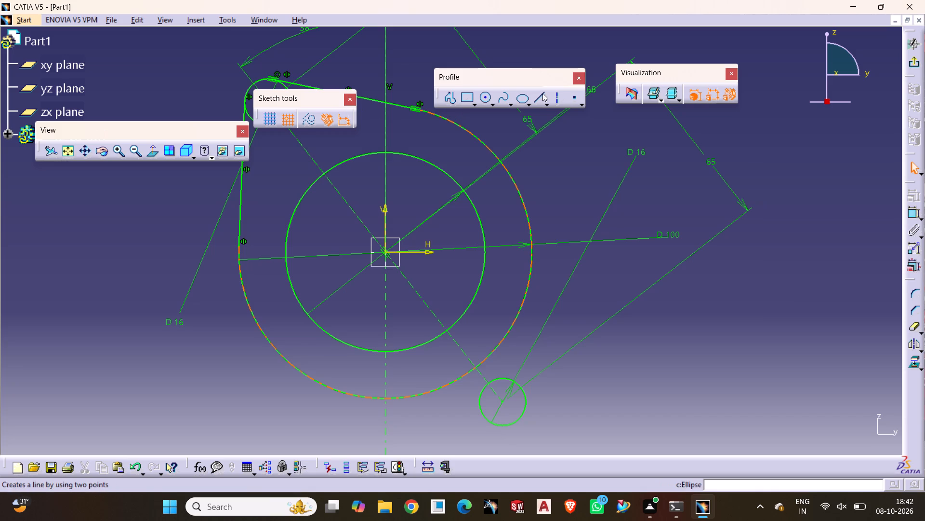
pyautogui.click(542, 93)
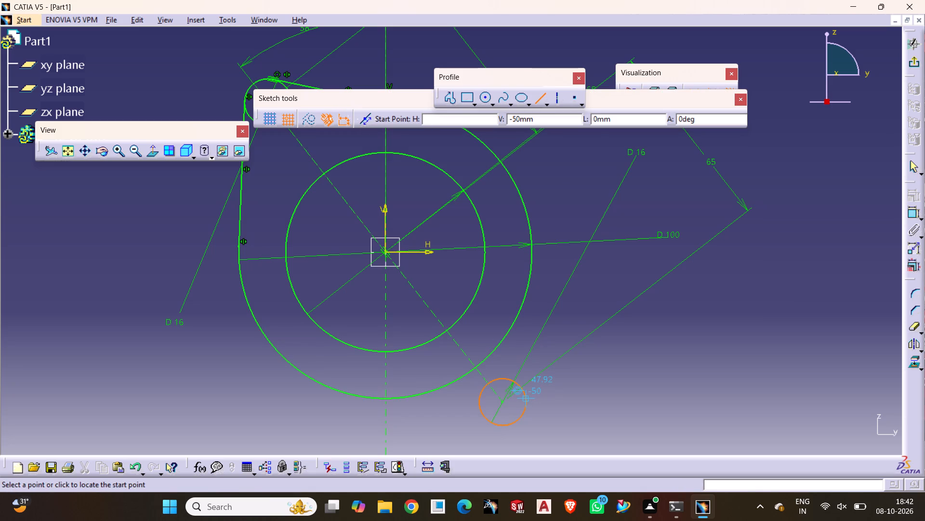
pyautogui.click(525, 398)
pyautogui.click(556, 192)
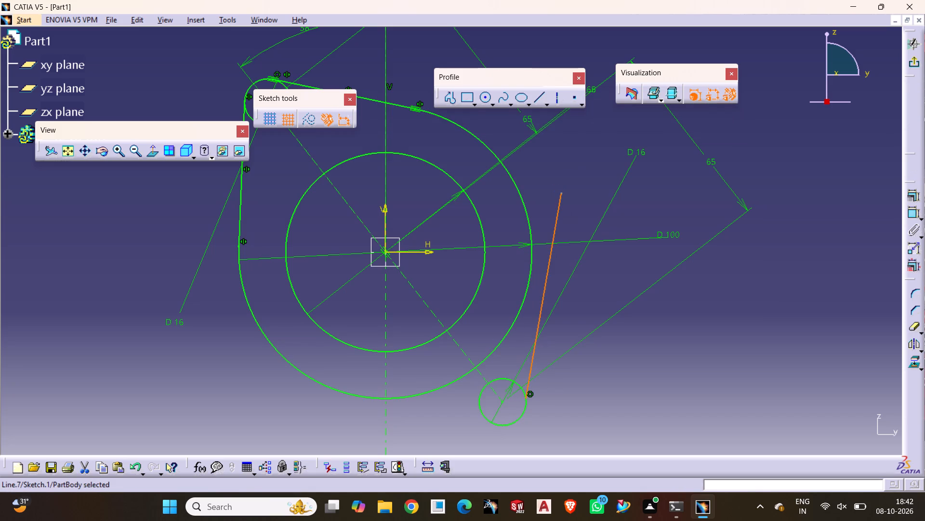
pyautogui.press('Escape')
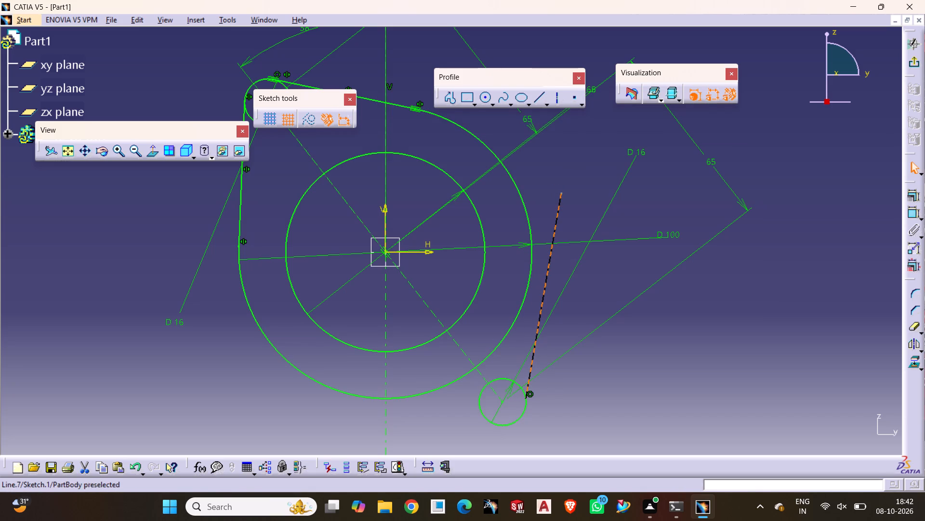
# Apply a tangency constraint between the new line and the 100 mm circle.
pyautogui.click(556, 216)
pyautogui.keyDown('ctrl'); pyautogui.click(520, 199); pyautogui.keyUp('ctrl')
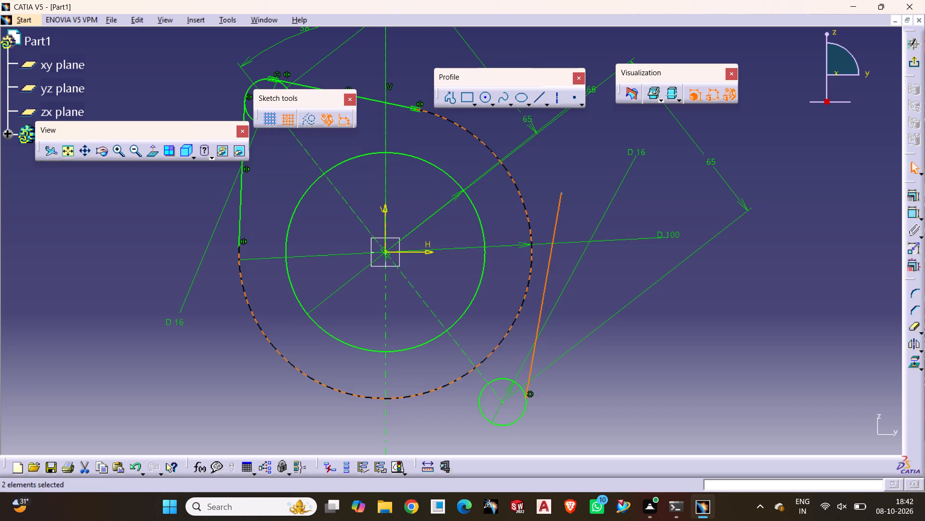
pyautogui.click(911, 196)
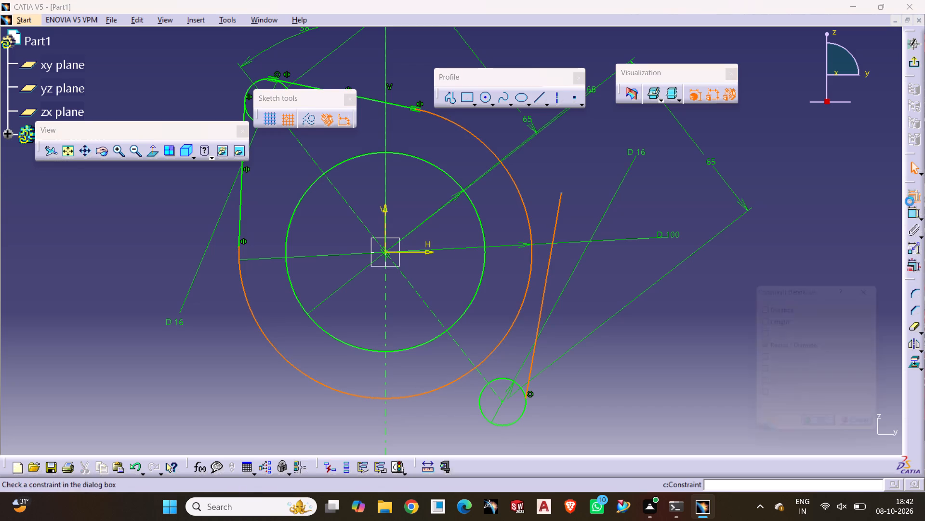
pyautogui.click(837, 348)
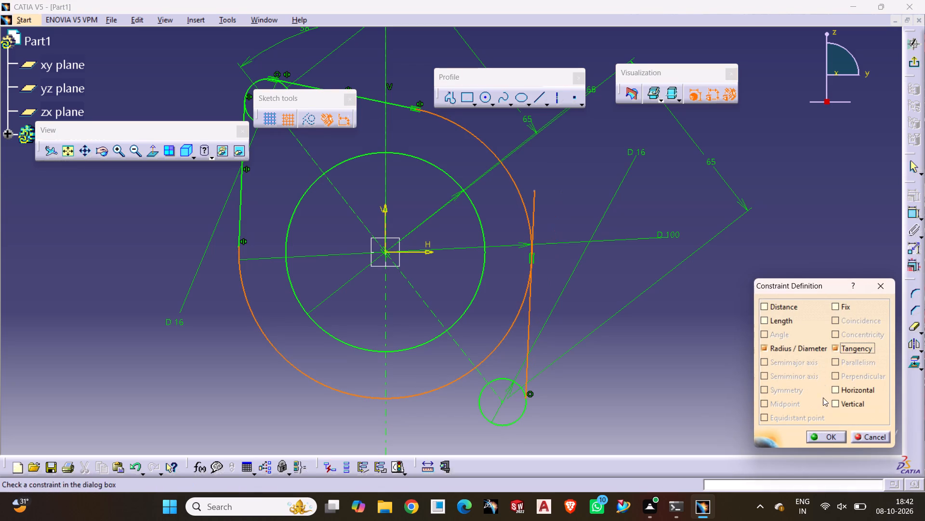
pyautogui.click(830, 437)
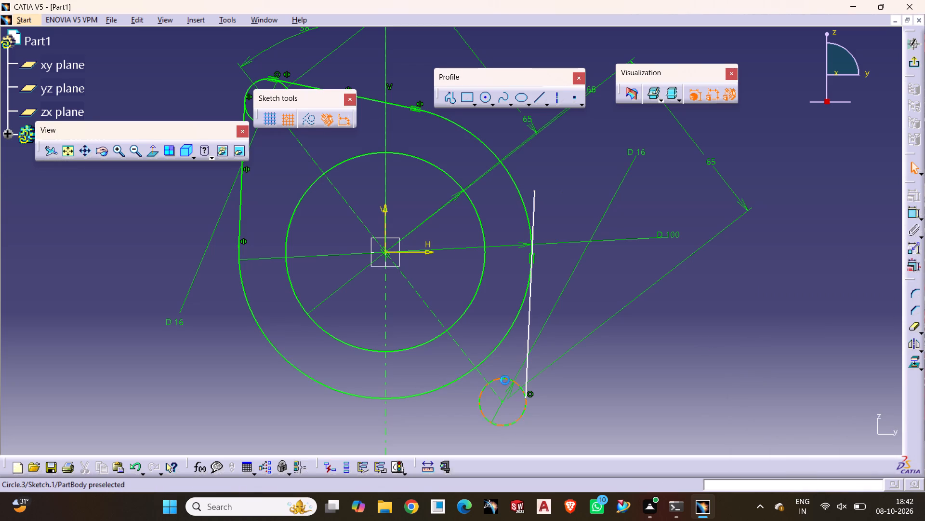
# Apply a tangency constraint between the same line and the lower 16 mm circle.
pyautogui.click(505, 380)
pyautogui.keyDown('ctrl'); pyautogui.click(528, 360); pyautogui.keyUp('ctrl')
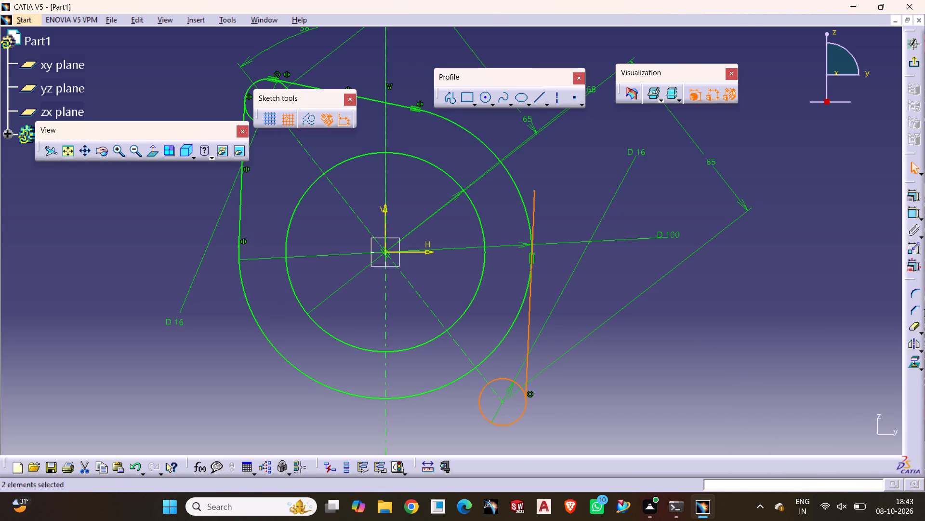
pyautogui.click(915, 196)
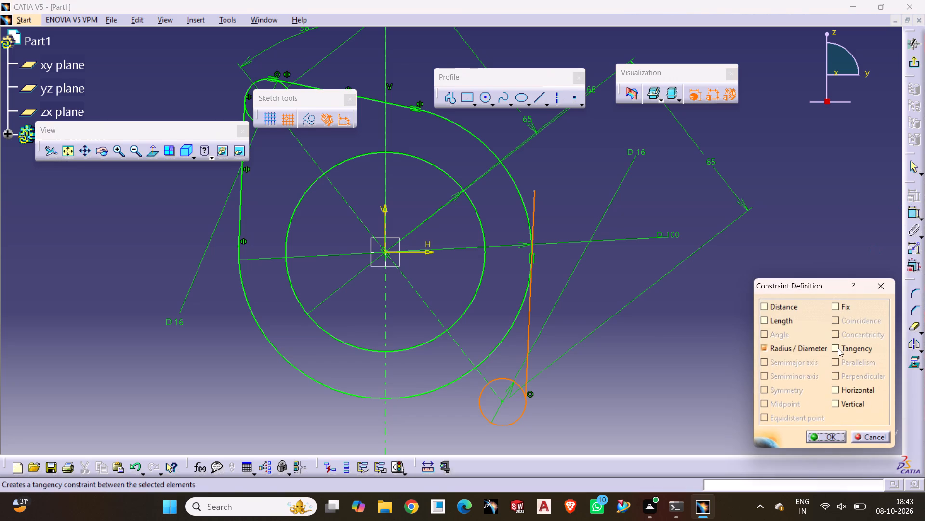
pyautogui.click(837, 348)
pyautogui.click(820, 436)
pyautogui.click(692, 350)
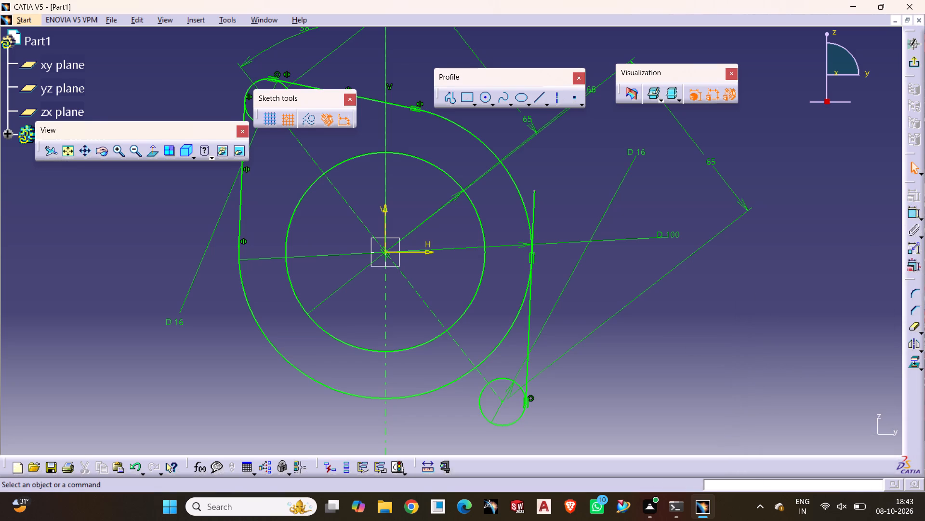
# Quick-trim the line's excess length beyond its tangent point on the 100 mm circle.
pyautogui.doubleClick(912, 330)
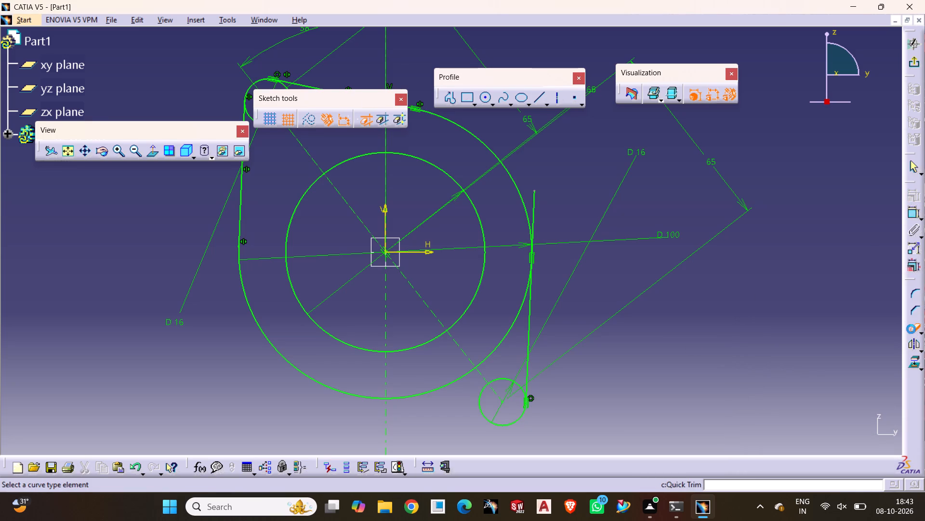
pyautogui.click(536, 194)
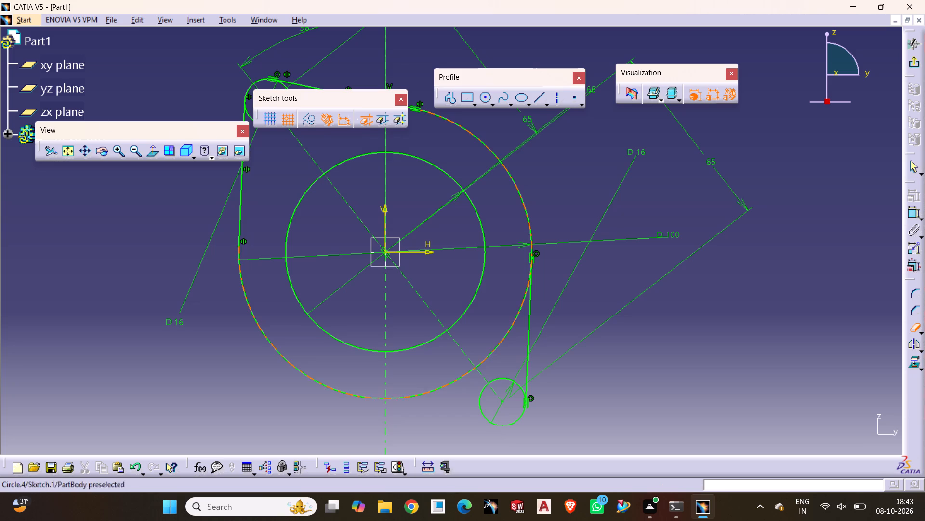
# Mirror the trimmed tangent line about the dashed axis through the origin and the lower small circle's centre.
pyautogui.click(910, 343)
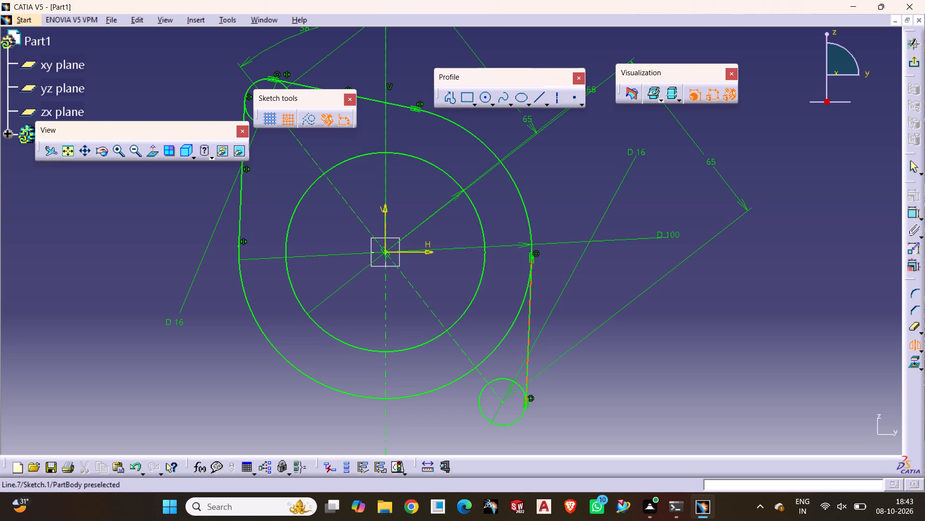
pyautogui.click(530, 328)
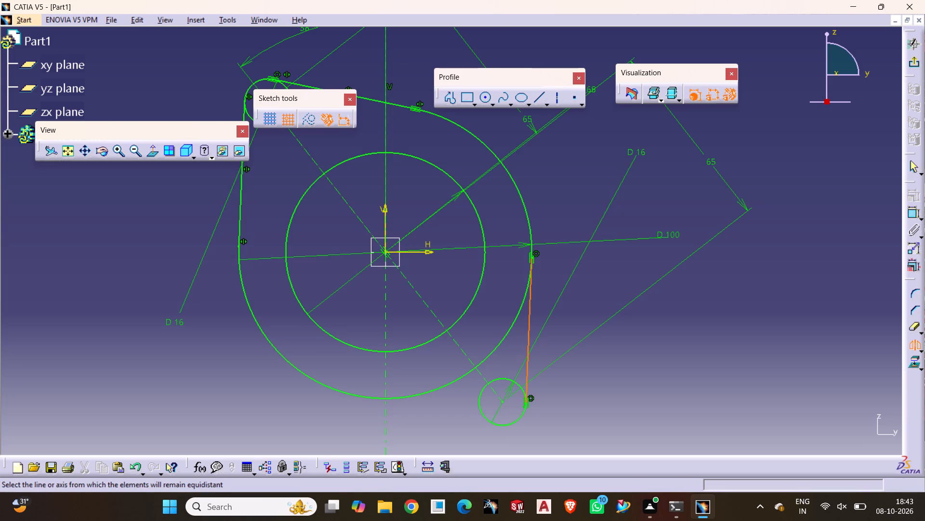
pyautogui.click(482, 374)
pyautogui.click(144, 257)
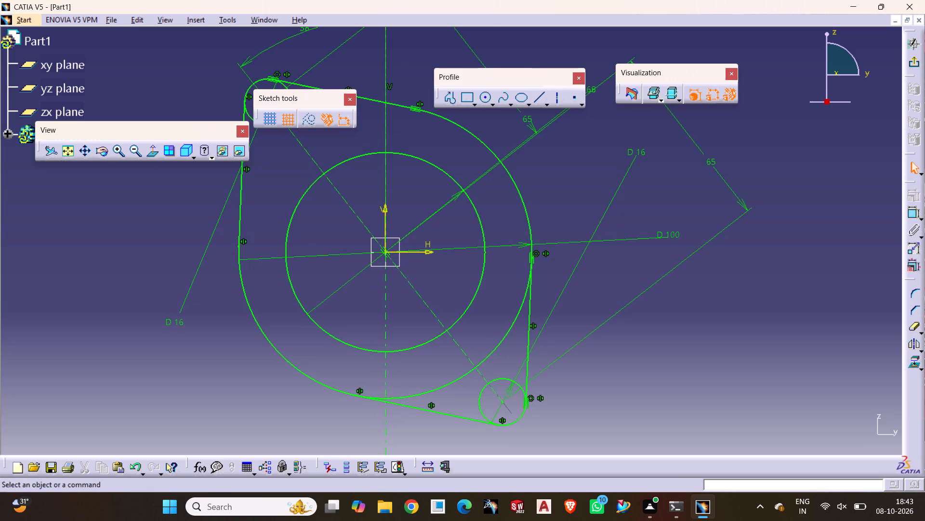
# Quick-trim all arc segments of the 100 mm circle lying between the two tangent lines of the lower small circle.
pyautogui.doubleClick(915, 330)
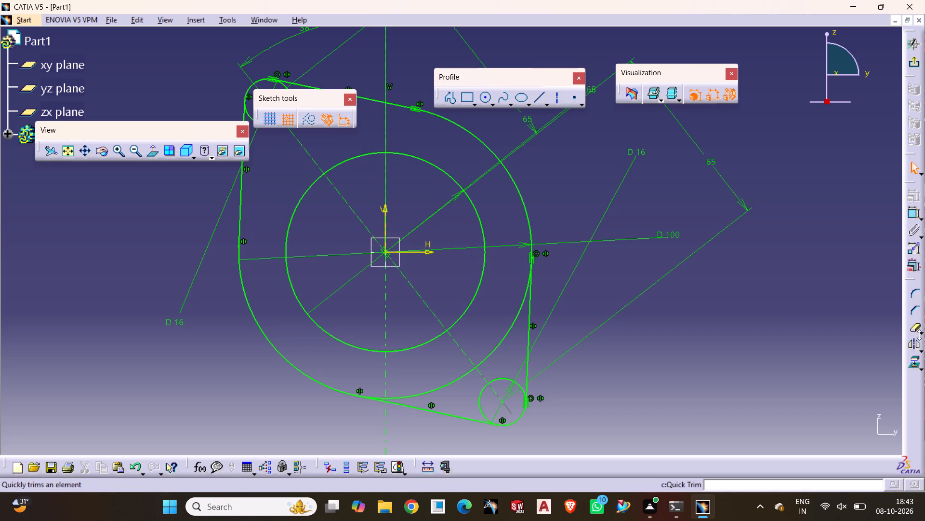
pyautogui.doubleClick(916, 332)
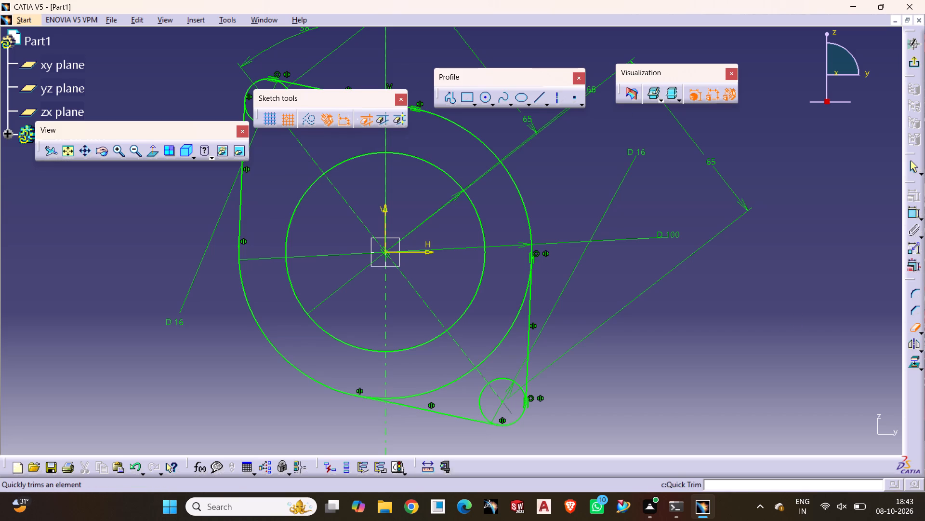
pyautogui.click(515, 320)
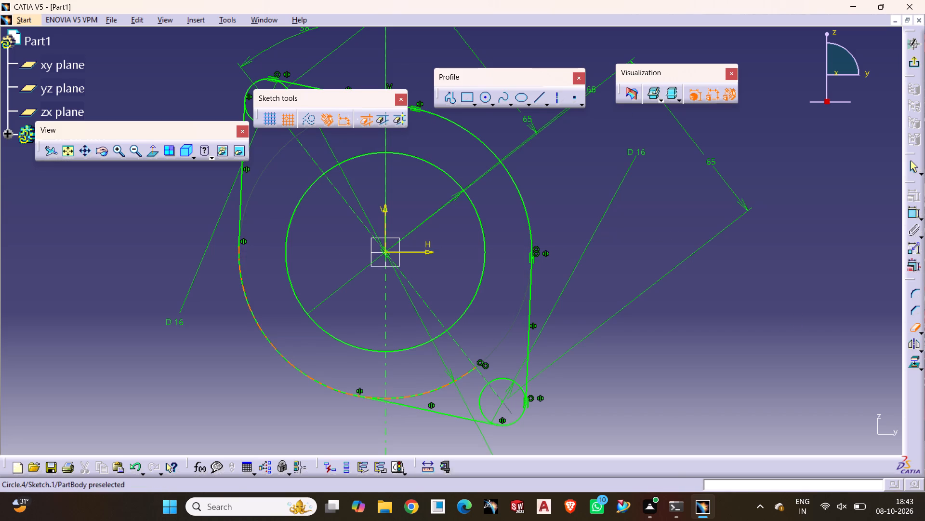
pyautogui.click(440, 388)
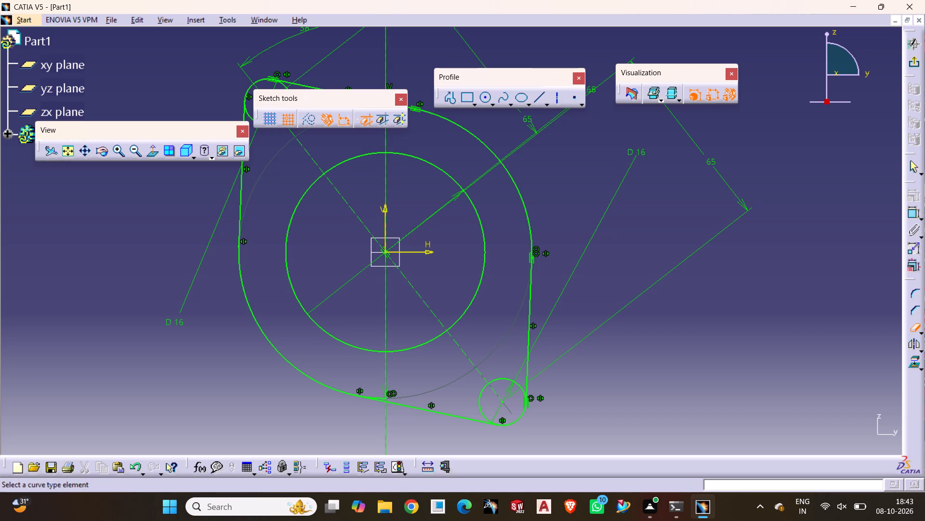
pyautogui.click(385, 398)
pyautogui.tripleClick(130, 152)
pyautogui.click(130, 153)
pyautogui.click(115, 151)
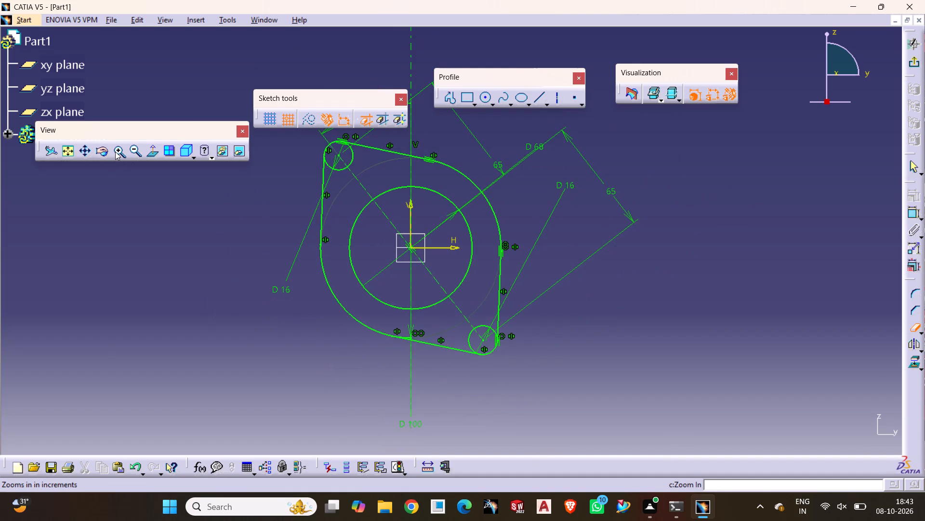
pyautogui.tripleClick(116, 151)
pyautogui.tripleClick(116, 151)
pyautogui.click(117, 152)
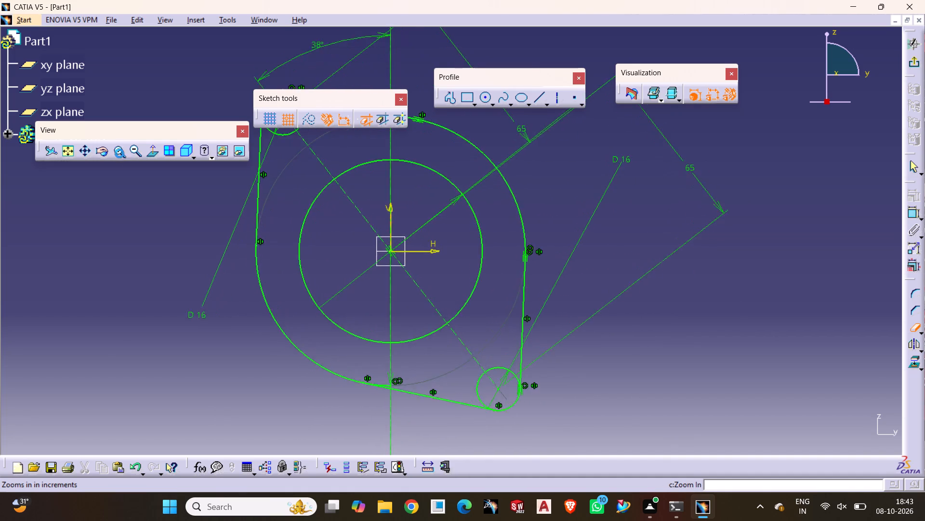
pyautogui.moveTo(337, 279); pyautogui.dragTo(371, 205, button='middle')
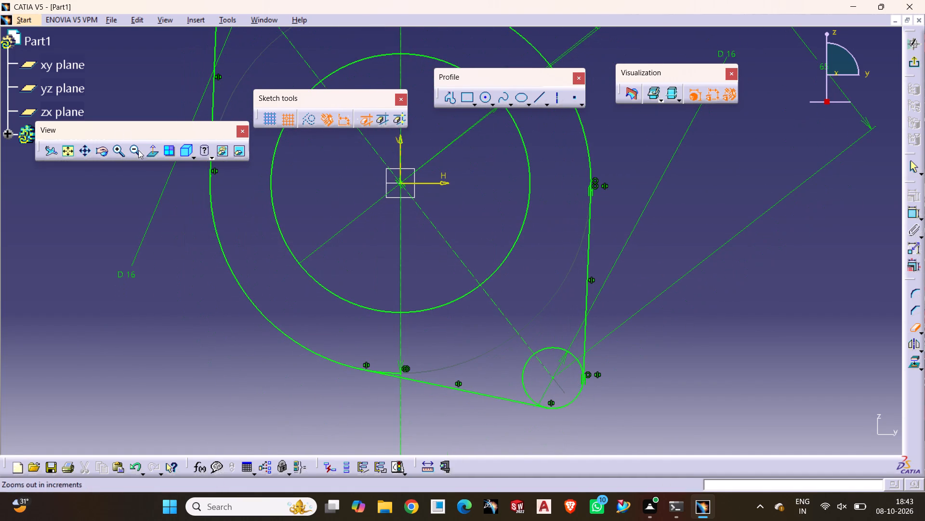
pyautogui.click(393, 372)
# Quick-trim the inner arcs of the lower and upper 16 mm circles, keeping only the rounded lug ends between the tangent lines.
pyautogui.click(550, 350)
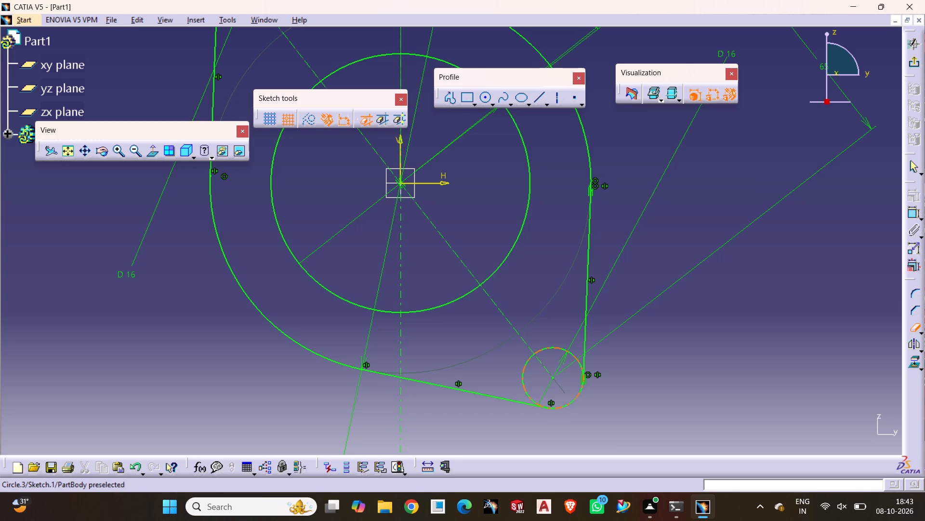
pyautogui.click(526, 368)
pyautogui.moveTo(514, 292); pyautogui.dragTo(589, 406, button='middle')
pyautogui.moveTo(405, 228); pyautogui.dragTo(417, 256, button='middle')
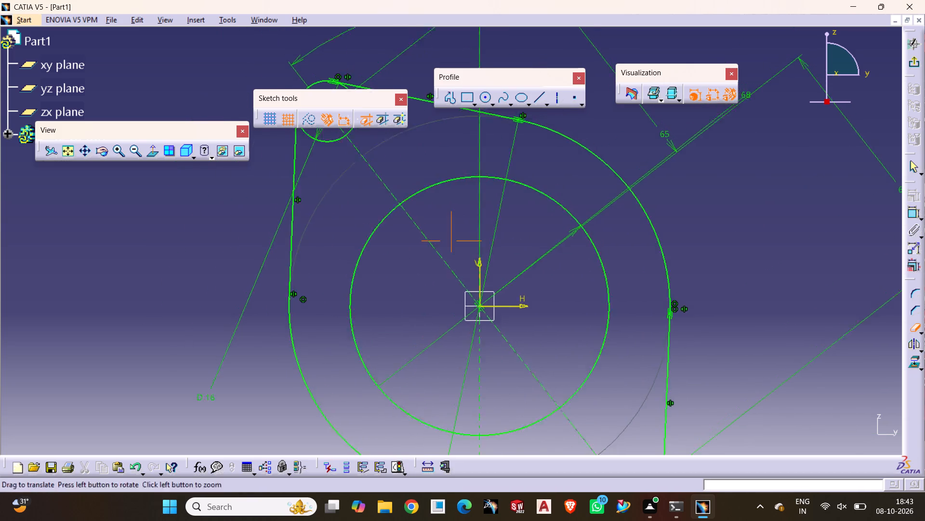
pyautogui.moveTo(417, 256); pyautogui.dragTo(443, 330, button='middle')
pyautogui.click(392, 199)
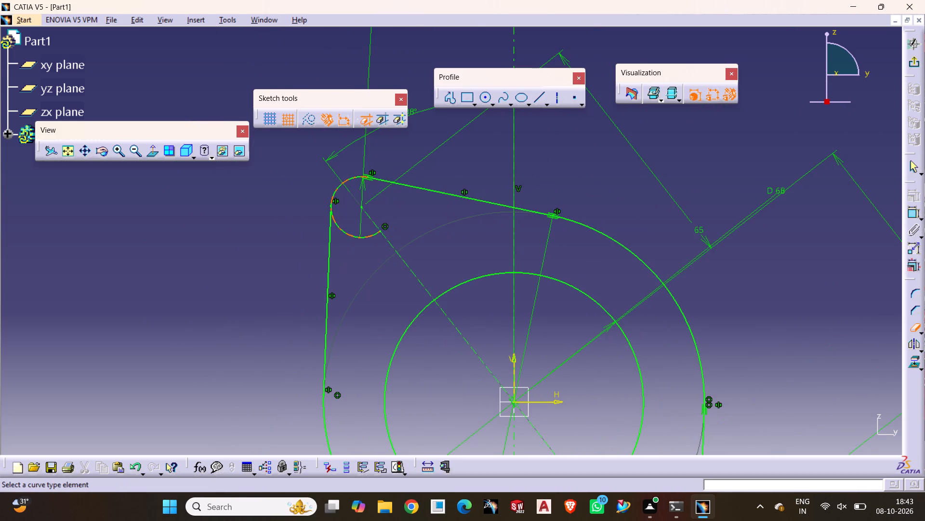
pyautogui.click(374, 236)
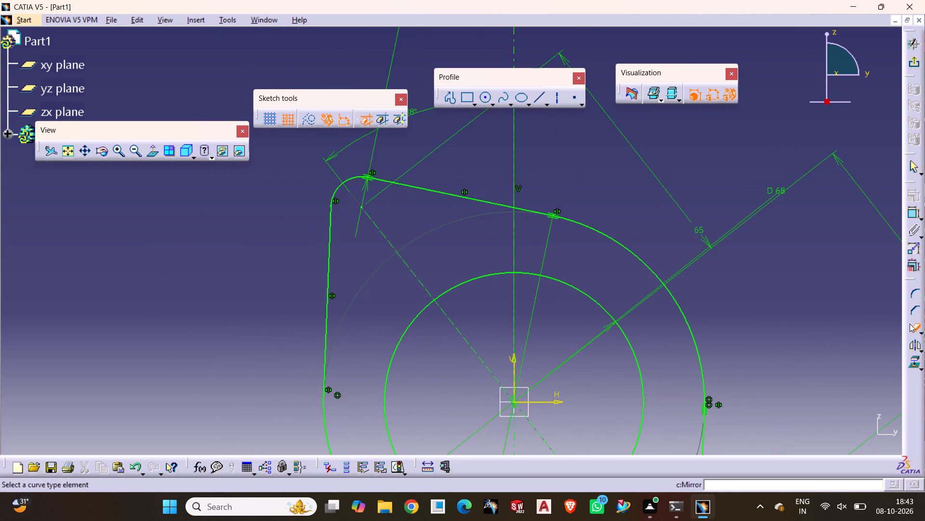
pyautogui.click(916, 327)
# Draw a circle about 30 mm in diameter centred on the upper lug arc's centre point.
pyautogui.moveTo(694, 270); pyautogui.dragTo(661, 211, button='middle')
pyautogui.moveTo(650, 188); pyautogui.dragTo(662, 187, button='middle')
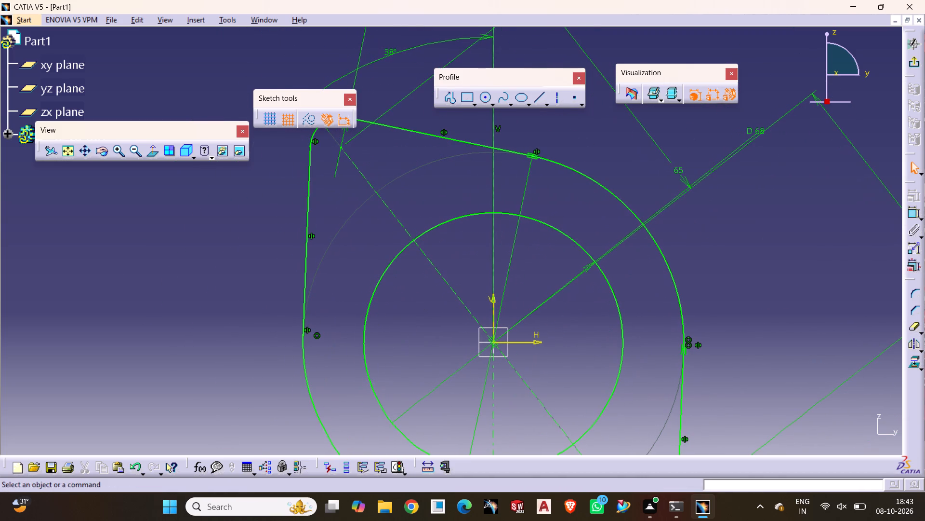
pyautogui.click(487, 98)
pyautogui.moveTo(429, 189); pyautogui.dragTo(466, 273, button='middle')
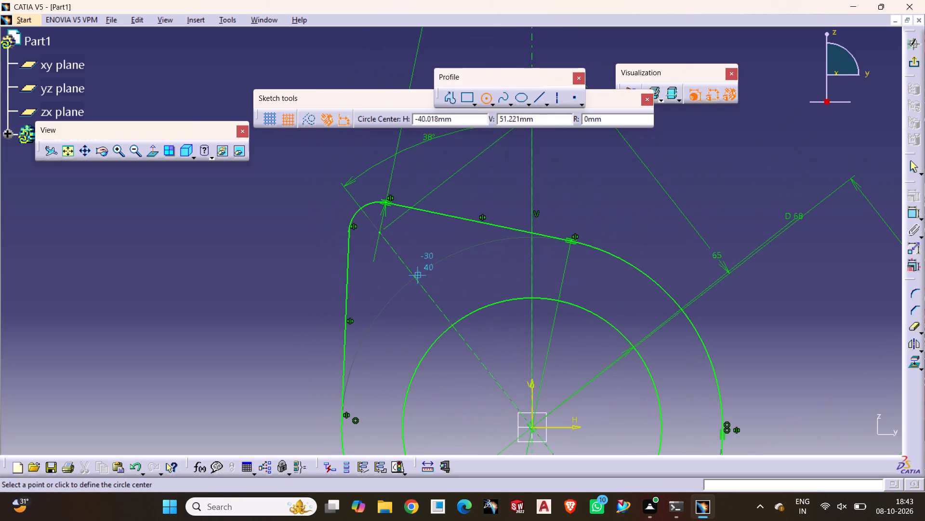
pyautogui.moveTo(382, 236); pyautogui.dragTo(384, 241)
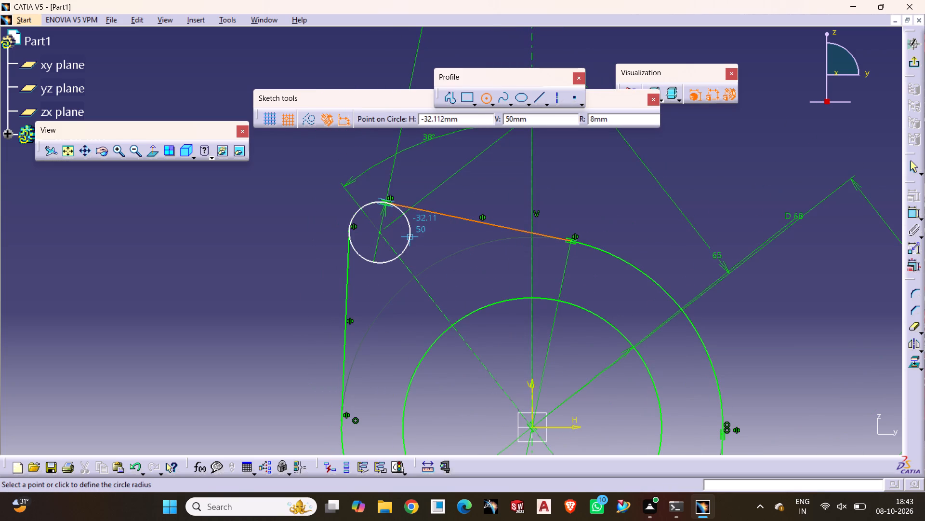
pyautogui.click(357, 178)
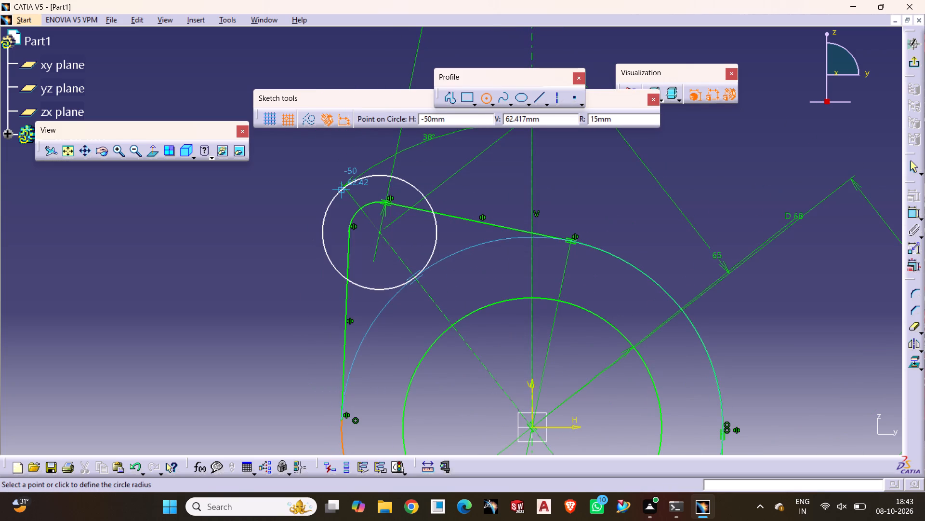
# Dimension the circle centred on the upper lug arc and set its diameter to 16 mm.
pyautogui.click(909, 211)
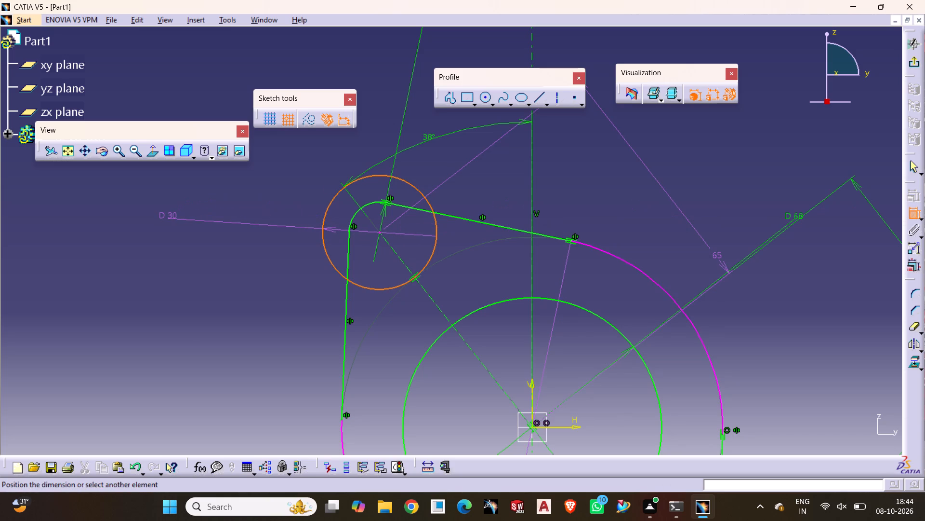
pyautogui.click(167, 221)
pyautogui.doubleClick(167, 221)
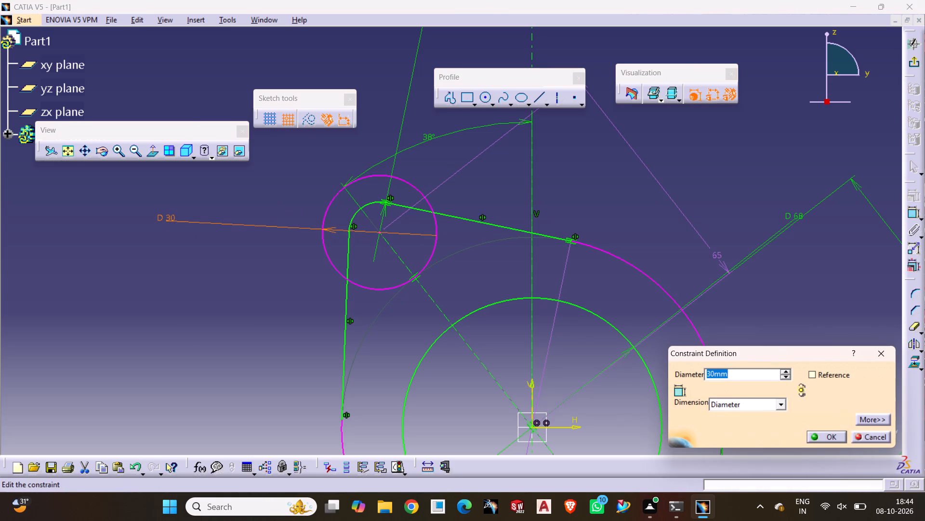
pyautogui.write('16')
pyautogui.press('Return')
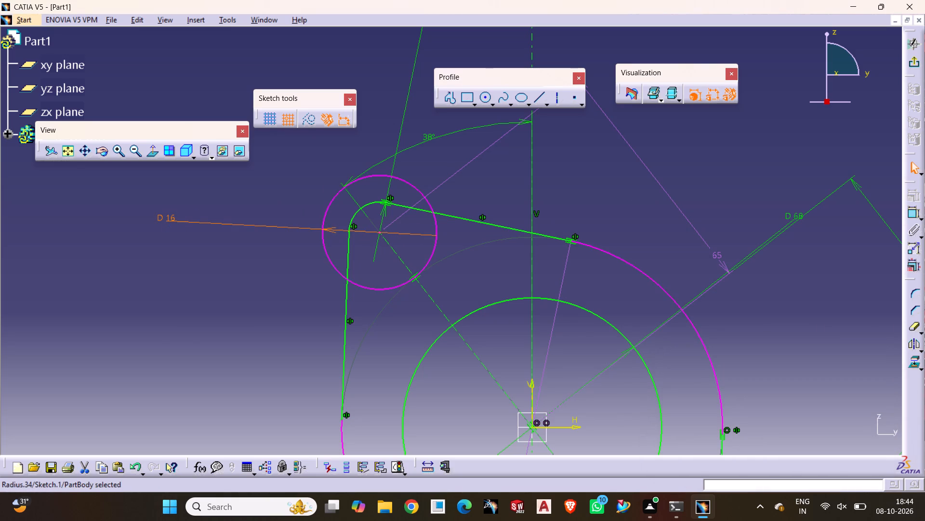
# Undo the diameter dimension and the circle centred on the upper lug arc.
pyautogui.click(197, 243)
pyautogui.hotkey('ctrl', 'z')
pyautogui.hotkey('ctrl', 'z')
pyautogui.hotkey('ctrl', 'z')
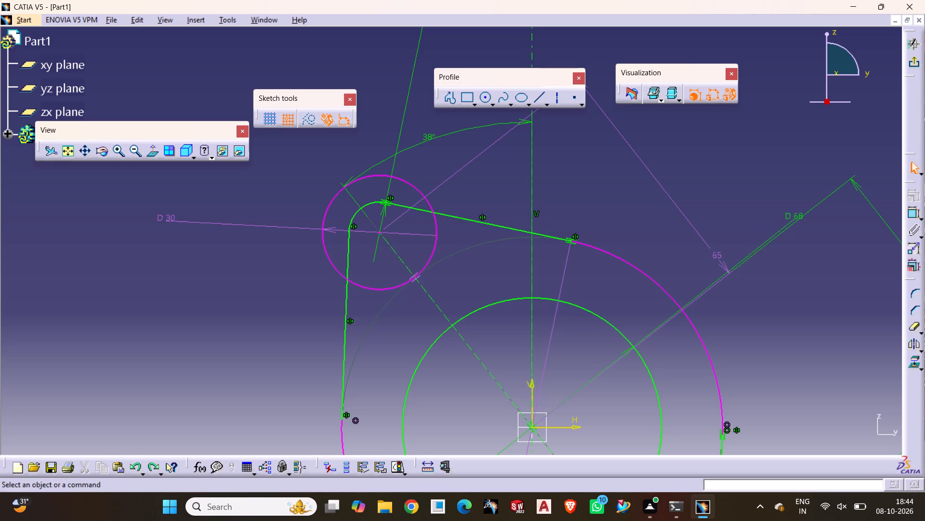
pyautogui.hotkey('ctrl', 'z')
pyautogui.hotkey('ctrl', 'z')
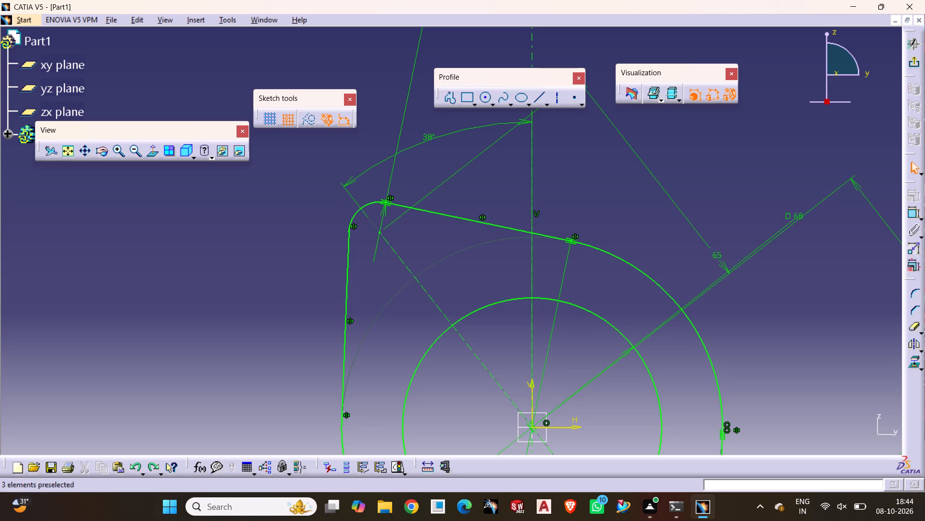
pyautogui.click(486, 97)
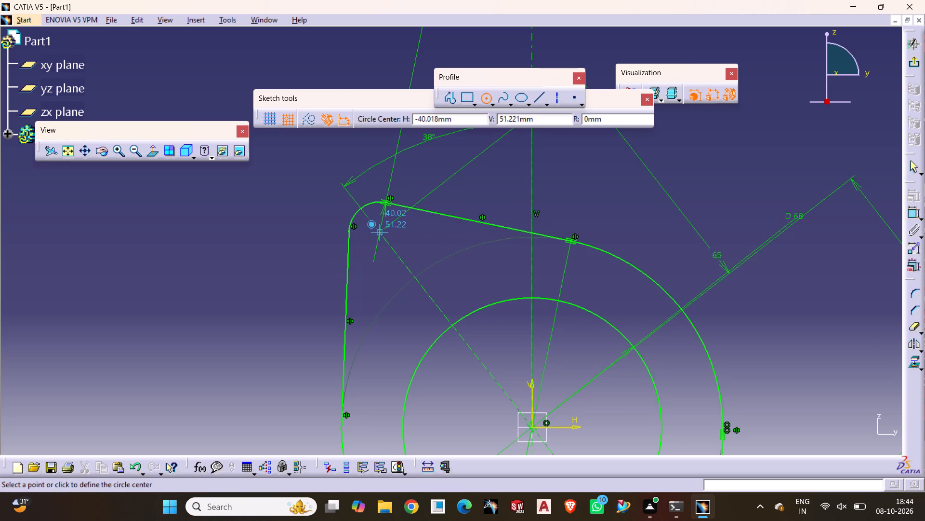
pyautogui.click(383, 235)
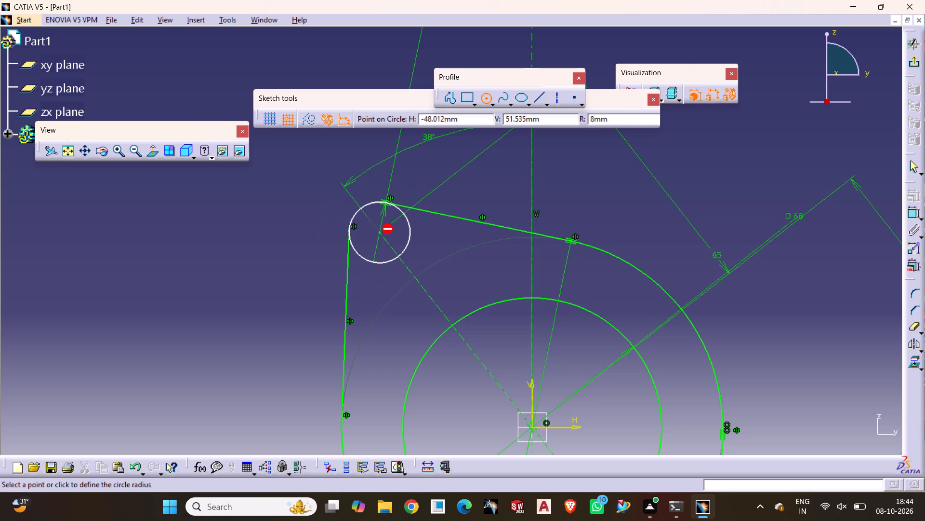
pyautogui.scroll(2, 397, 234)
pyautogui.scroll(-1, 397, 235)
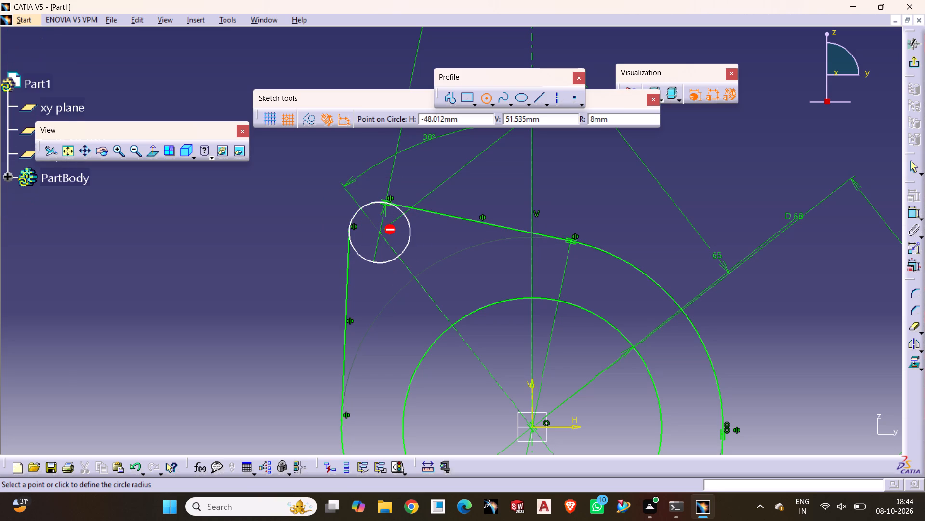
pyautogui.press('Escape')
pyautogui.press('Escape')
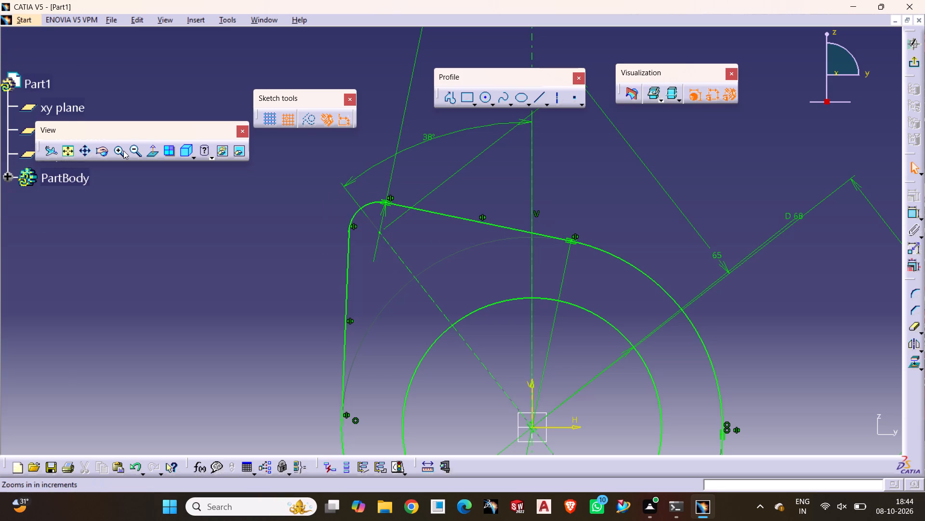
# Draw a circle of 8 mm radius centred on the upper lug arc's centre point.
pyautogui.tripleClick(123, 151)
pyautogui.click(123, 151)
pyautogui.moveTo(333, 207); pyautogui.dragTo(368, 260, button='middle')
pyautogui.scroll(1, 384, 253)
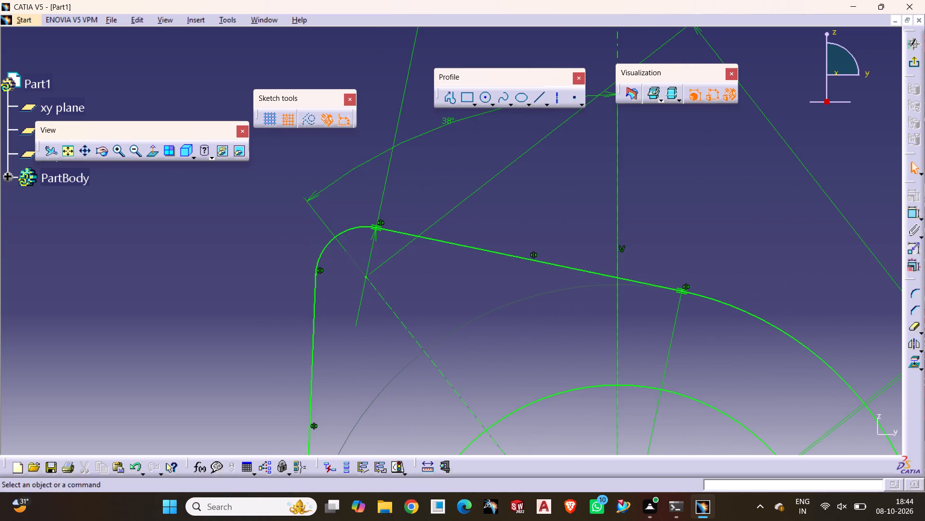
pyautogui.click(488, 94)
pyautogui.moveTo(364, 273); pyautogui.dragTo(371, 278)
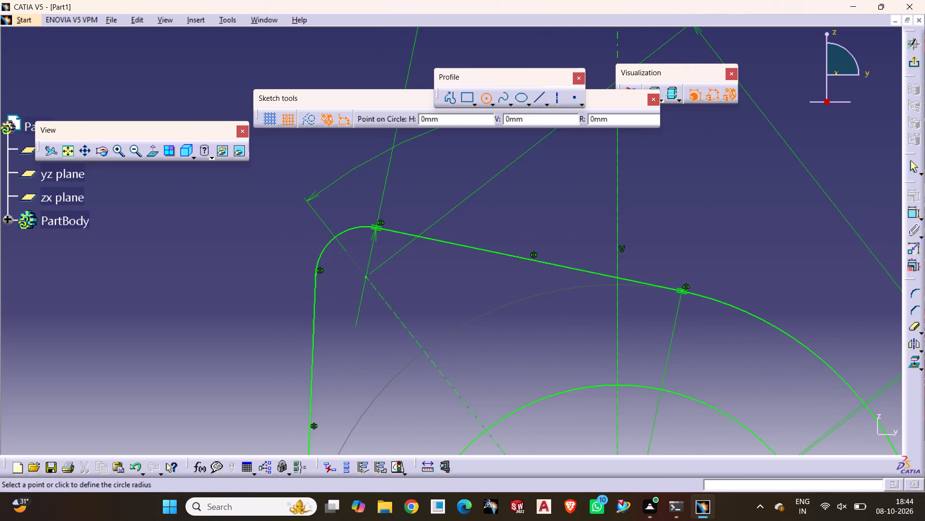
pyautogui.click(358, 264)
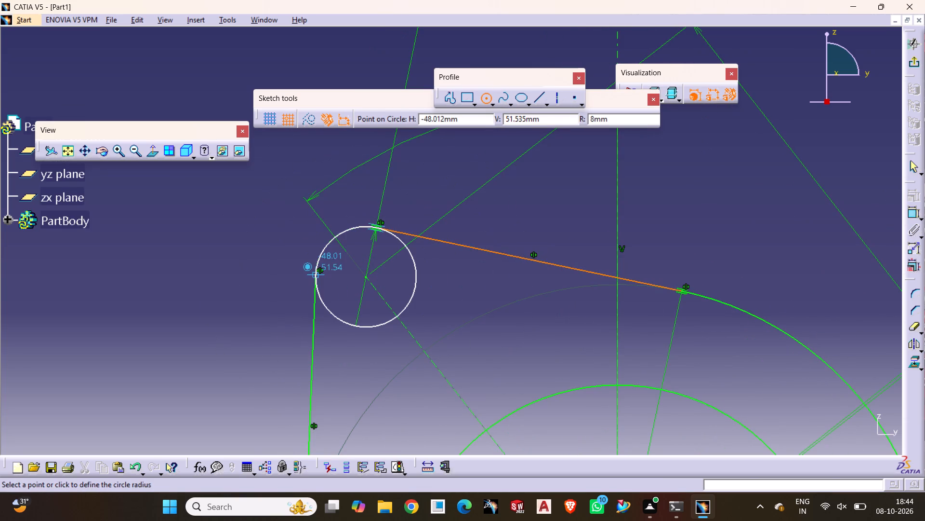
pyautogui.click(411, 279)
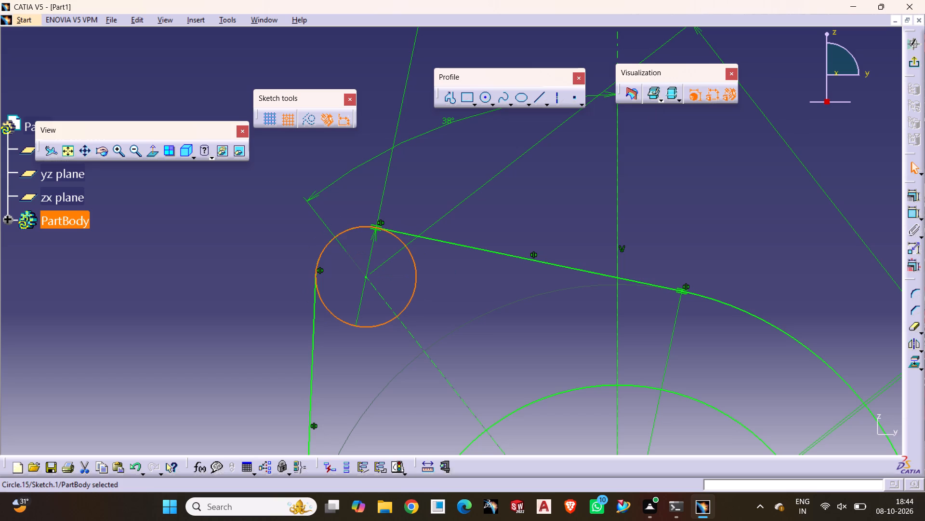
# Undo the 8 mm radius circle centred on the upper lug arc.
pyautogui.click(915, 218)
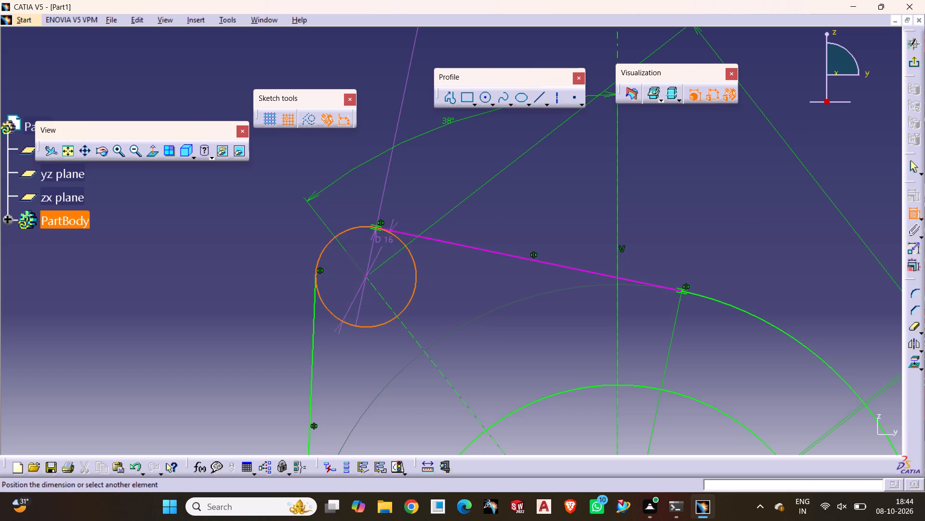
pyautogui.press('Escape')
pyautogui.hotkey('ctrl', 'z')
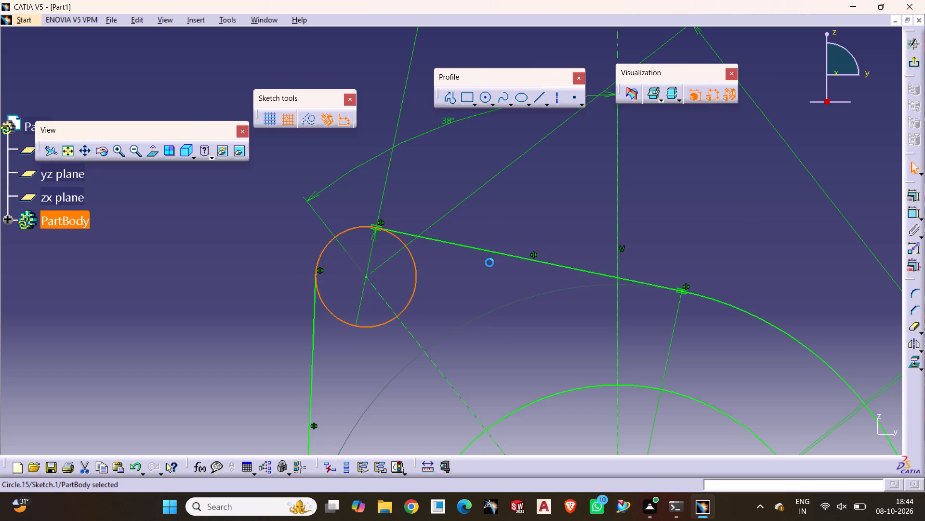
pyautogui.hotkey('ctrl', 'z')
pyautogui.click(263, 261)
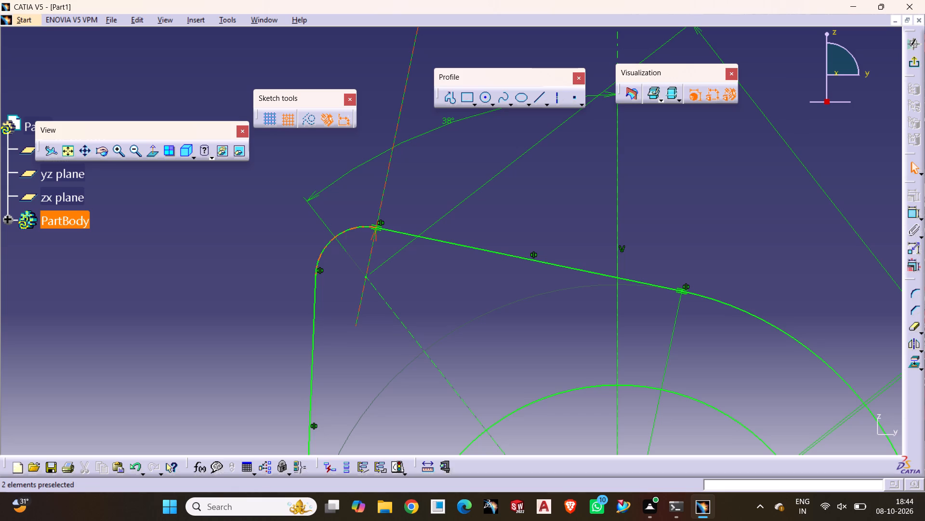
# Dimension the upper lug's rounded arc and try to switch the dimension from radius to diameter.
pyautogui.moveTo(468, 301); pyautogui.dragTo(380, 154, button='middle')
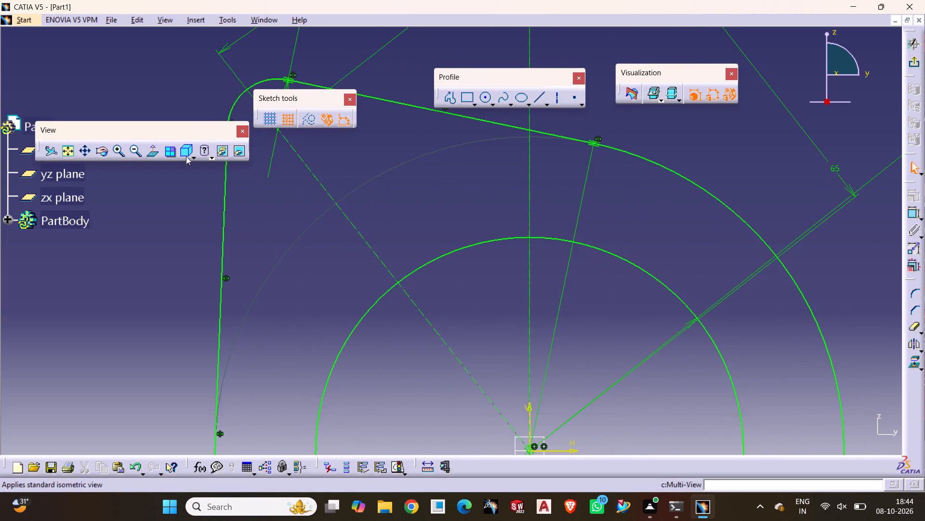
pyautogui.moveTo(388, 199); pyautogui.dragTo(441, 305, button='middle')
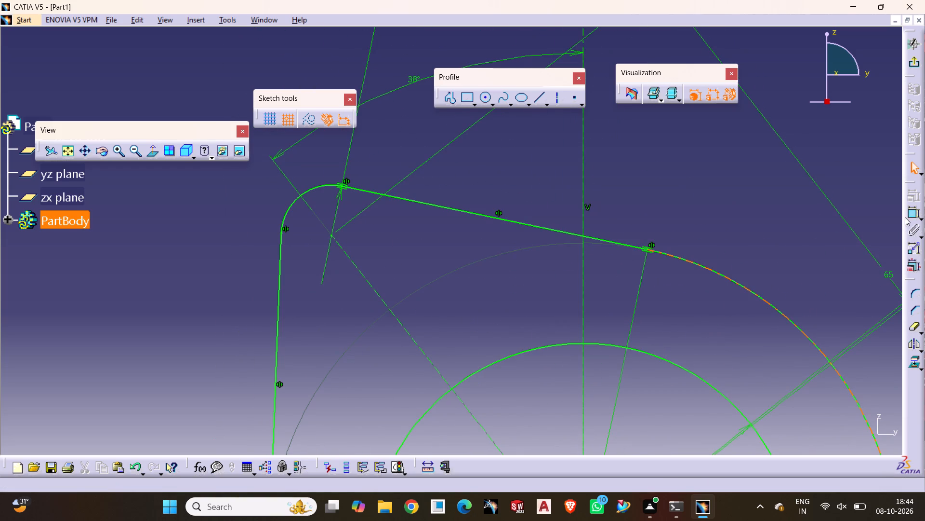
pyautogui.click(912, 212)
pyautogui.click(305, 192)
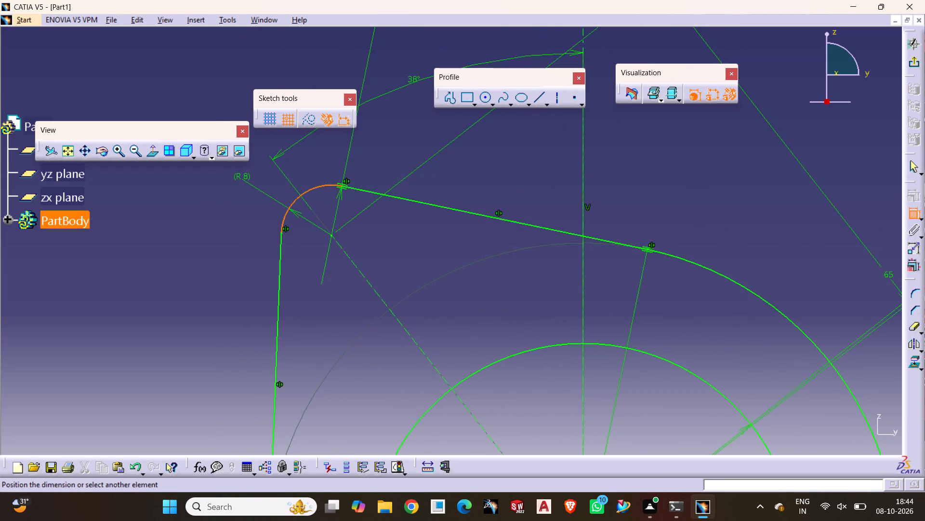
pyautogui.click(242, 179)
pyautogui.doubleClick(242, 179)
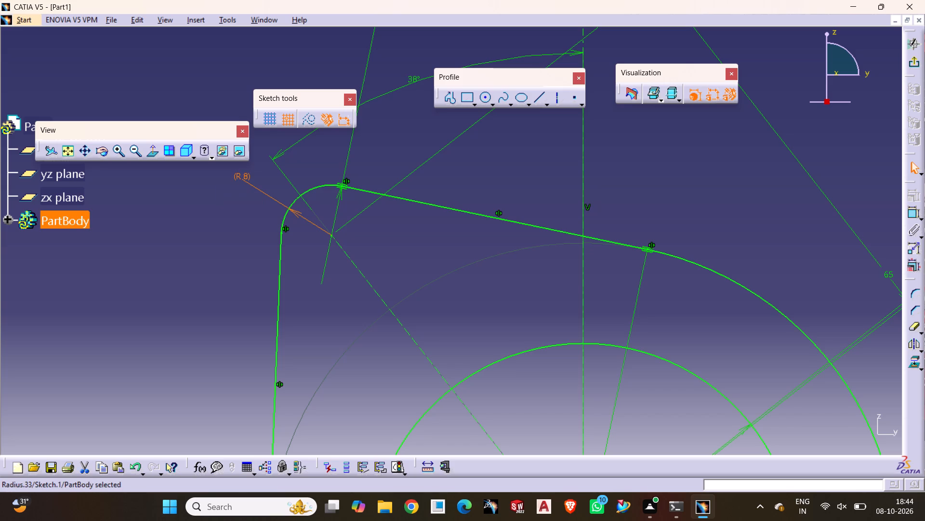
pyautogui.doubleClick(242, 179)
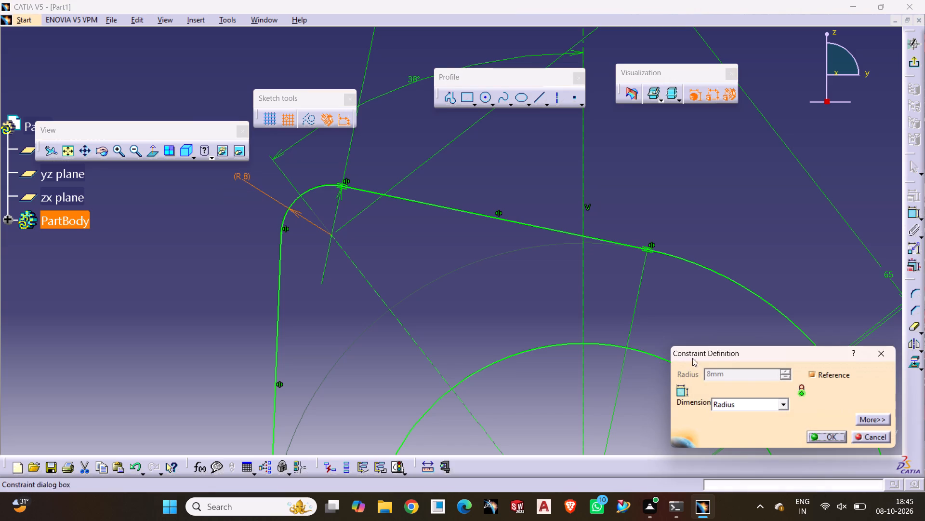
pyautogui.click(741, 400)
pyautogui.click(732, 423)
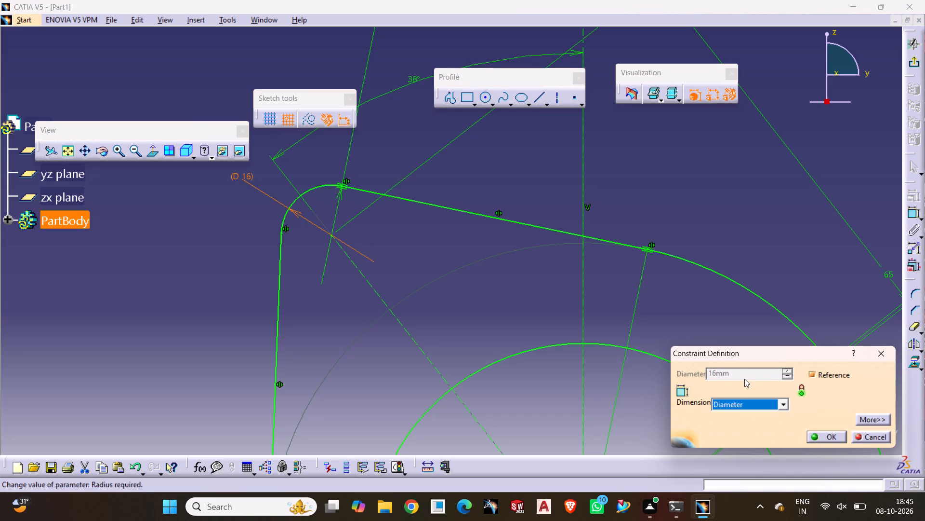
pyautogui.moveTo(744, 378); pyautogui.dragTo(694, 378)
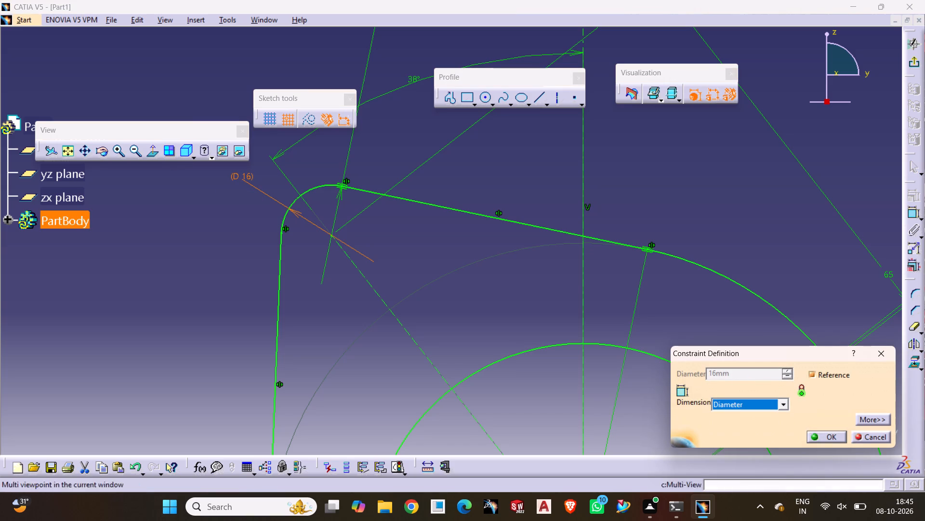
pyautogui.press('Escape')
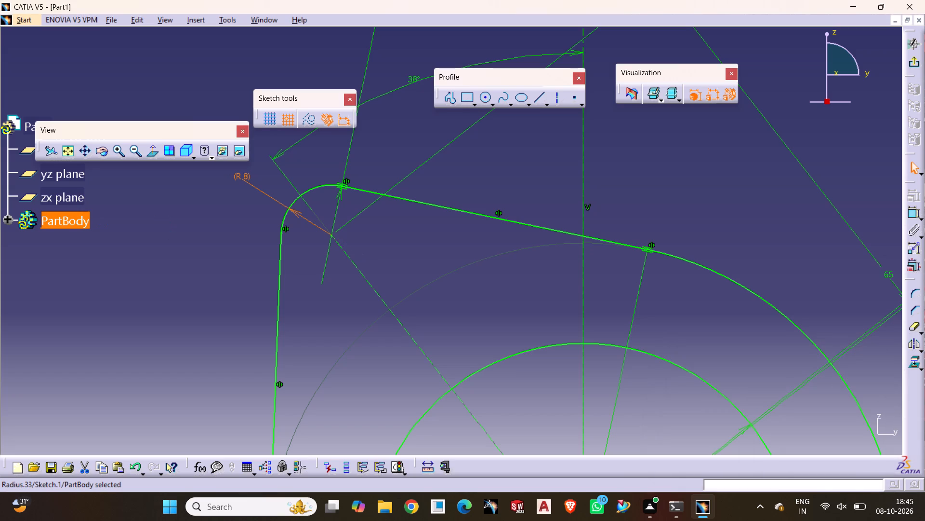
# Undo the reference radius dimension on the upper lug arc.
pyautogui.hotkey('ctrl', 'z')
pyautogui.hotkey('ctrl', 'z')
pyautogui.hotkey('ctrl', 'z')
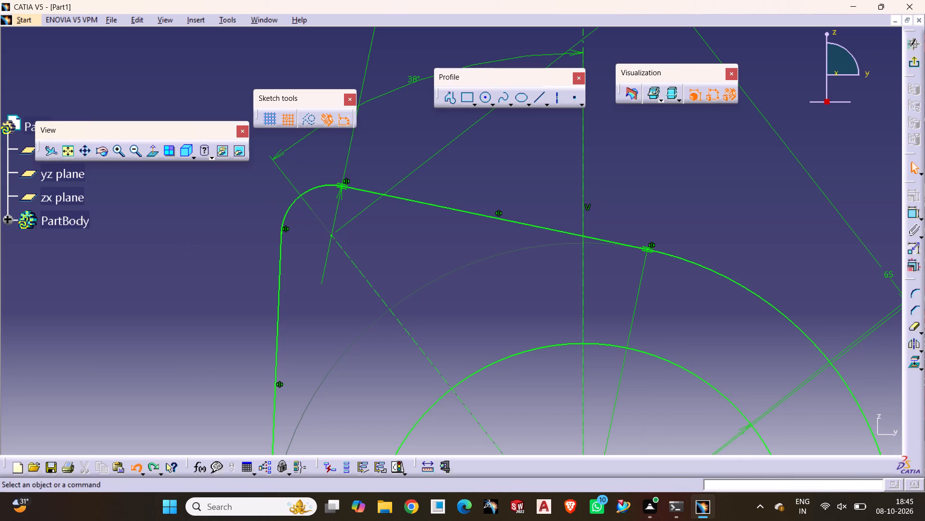
# Set the lower lug arc's diameter to 26 mm.
pyautogui.click(129, 151)
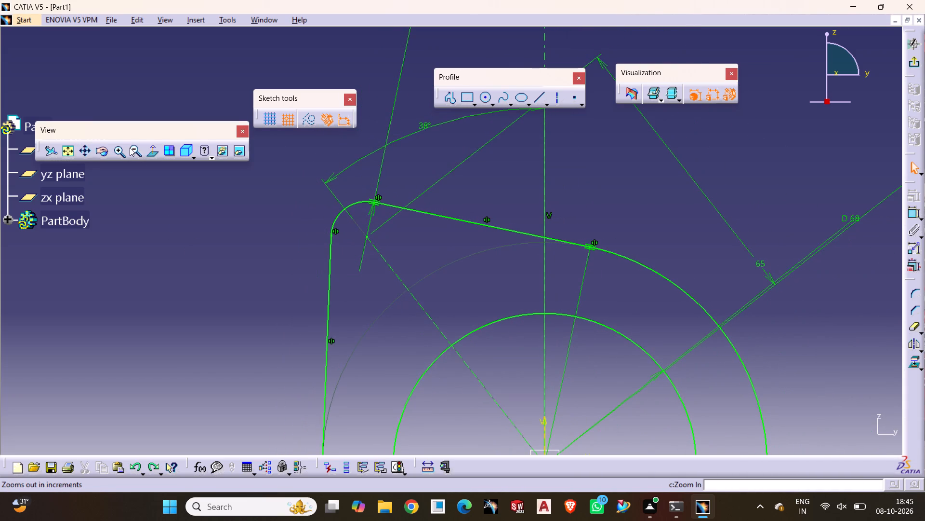
pyautogui.click(131, 148)
pyautogui.moveTo(507, 286); pyautogui.dragTo(369, 165, button='middle')
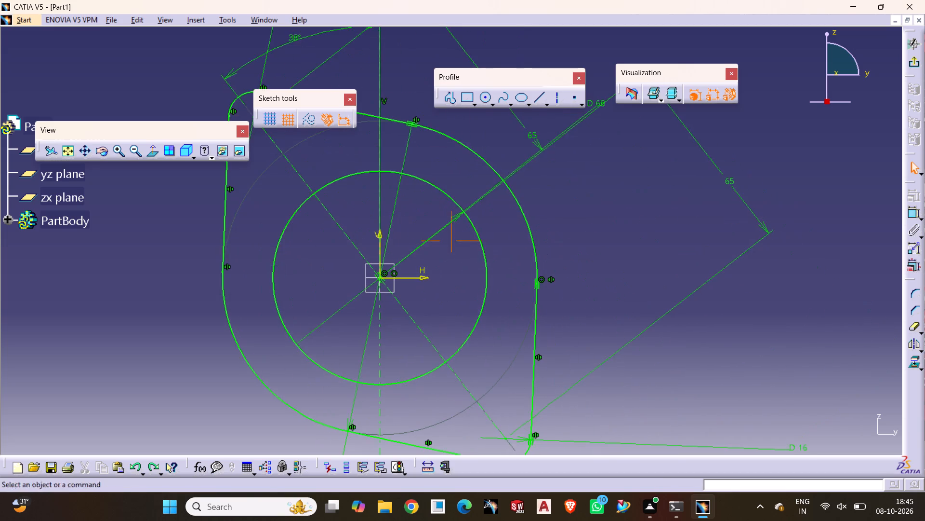
pyautogui.moveTo(472, 345); pyautogui.dragTo(391, 206, button='middle')
pyautogui.doubleClick(719, 312)
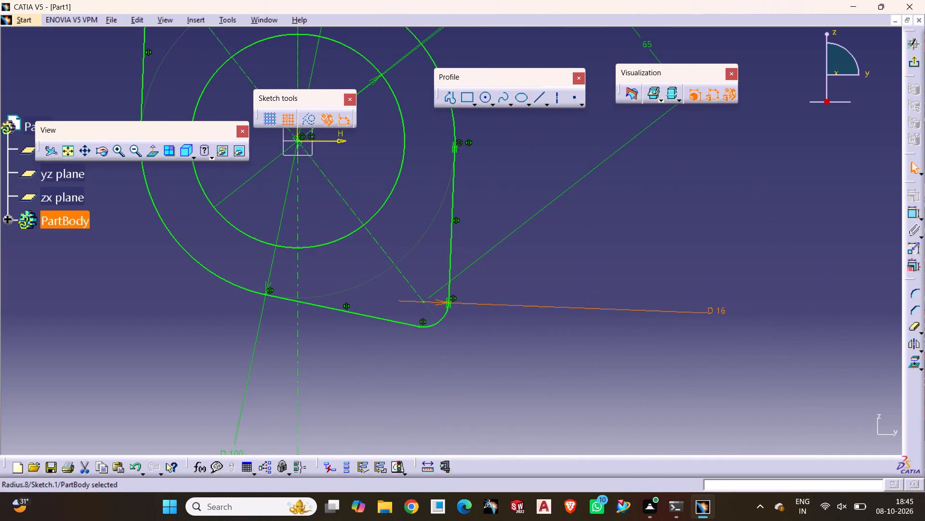
pyautogui.write('26')
pyautogui.press('Return')
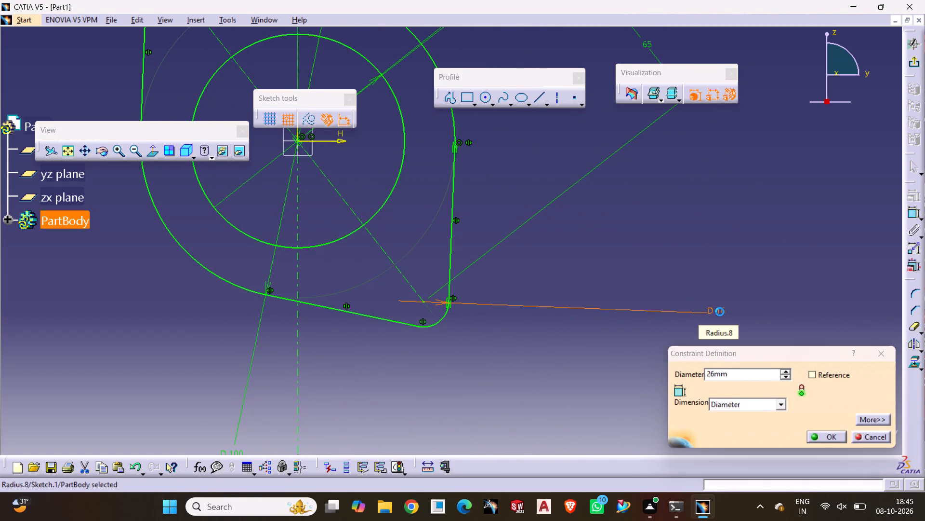
pyautogui.click(725, 326)
# Set the upper lug arc's diameter to 266 mm.
pyautogui.moveTo(391, 253); pyautogui.dragTo(555, 417, button='middle')
pyautogui.moveTo(451, 206); pyautogui.dragTo(414, 348, button='middle')
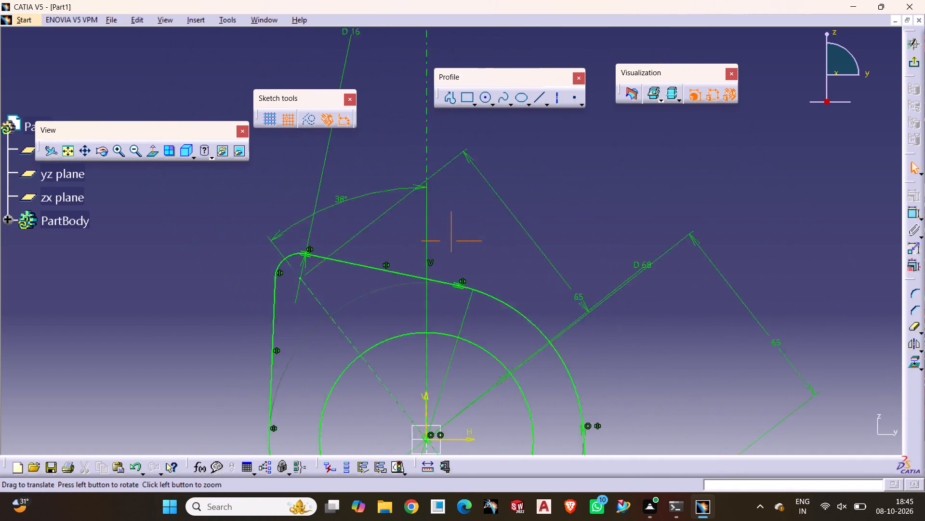
pyautogui.moveTo(414, 348); pyautogui.dragTo(404, 404, button='middle')
pyautogui.moveTo(341, 177); pyautogui.dragTo(373, 302, button='middle')
pyautogui.doubleClick(372, 218)
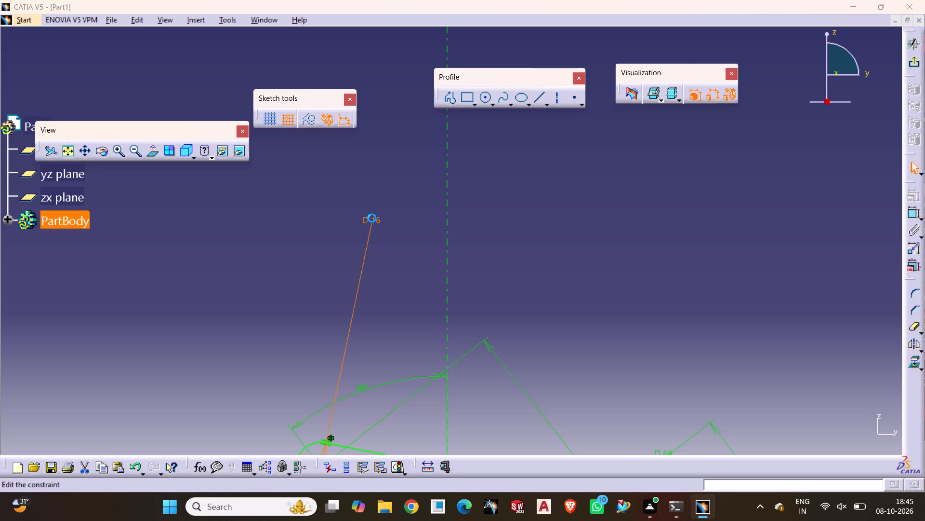
pyautogui.press('2')
pyautogui.write('66')
pyautogui.press('Return')
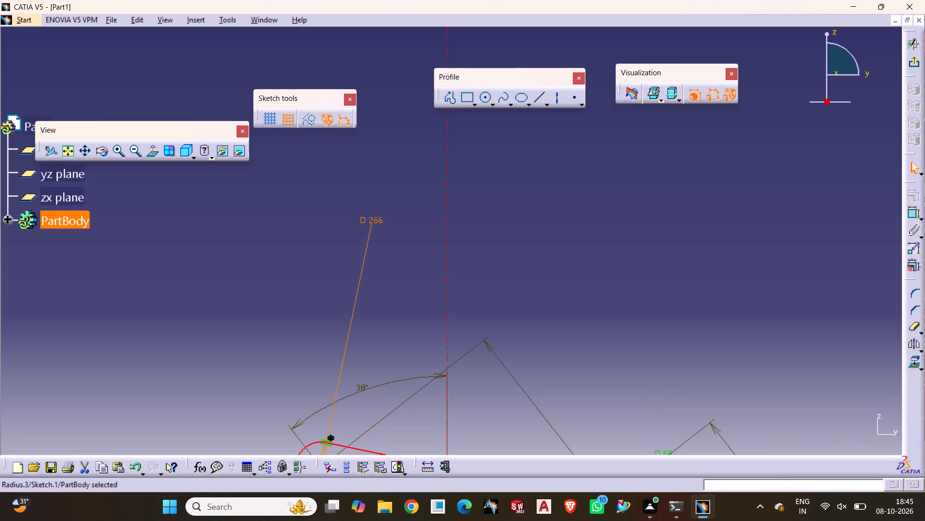
# Delete the 38° angle dimension between the dashed lug axis and the vertical axis.
pyautogui.click(209, 238)
pyautogui.moveTo(295, 334); pyautogui.dragTo(271, 166, button='middle')
pyautogui.moveTo(336, 300); pyautogui.dragTo(367, 247, button='middle')
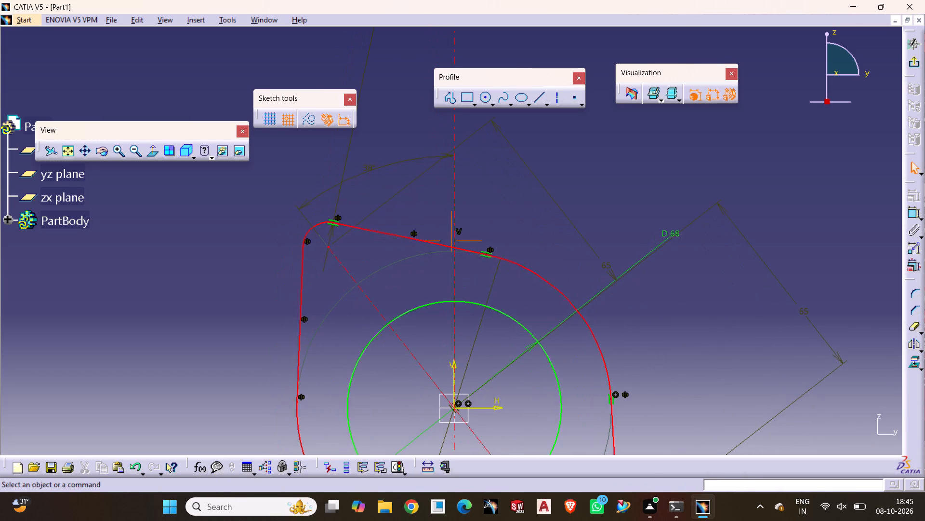
pyautogui.click(390, 164)
pyautogui.press('Delete')
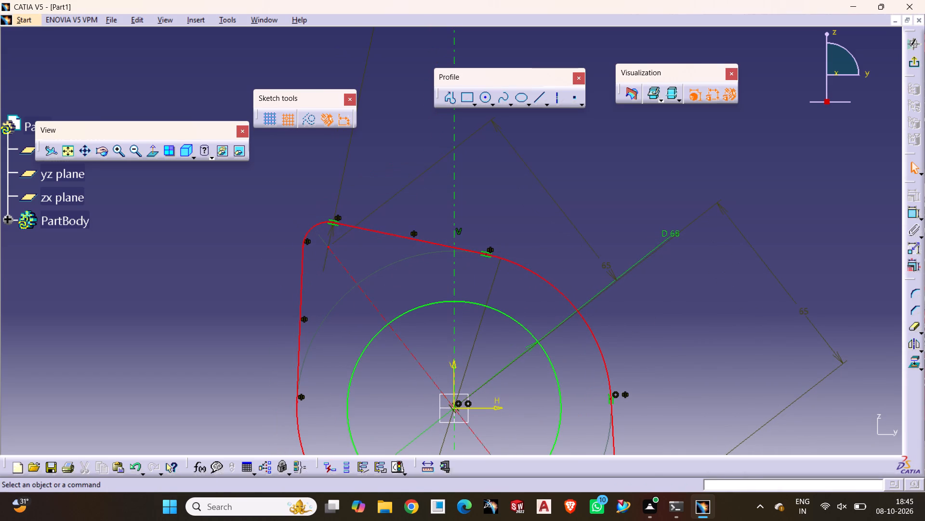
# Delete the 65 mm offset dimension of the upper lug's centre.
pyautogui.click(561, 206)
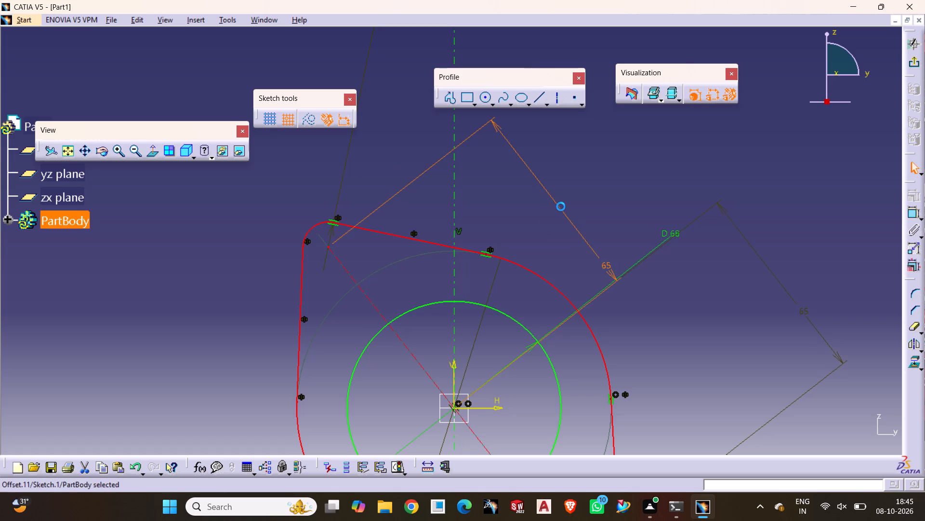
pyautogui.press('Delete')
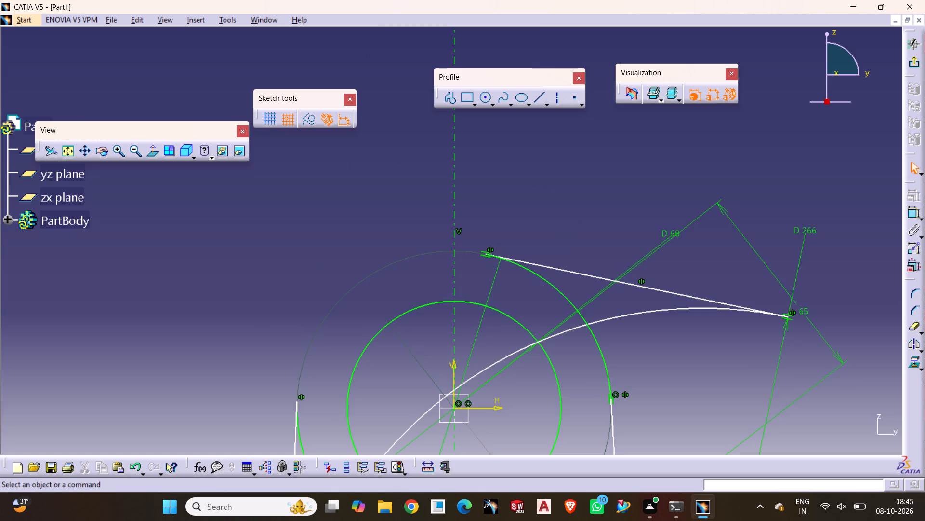
# Undo the deletions of the upper lug's 65 mm and 38° dimensions and the preceding 266 mm diameter change.
pyautogui.hotkey('ctrl', 'z')
pyautogui.hotkey('ctrl', 'z')
pyautogui.hotkey('ctrl', 'z')
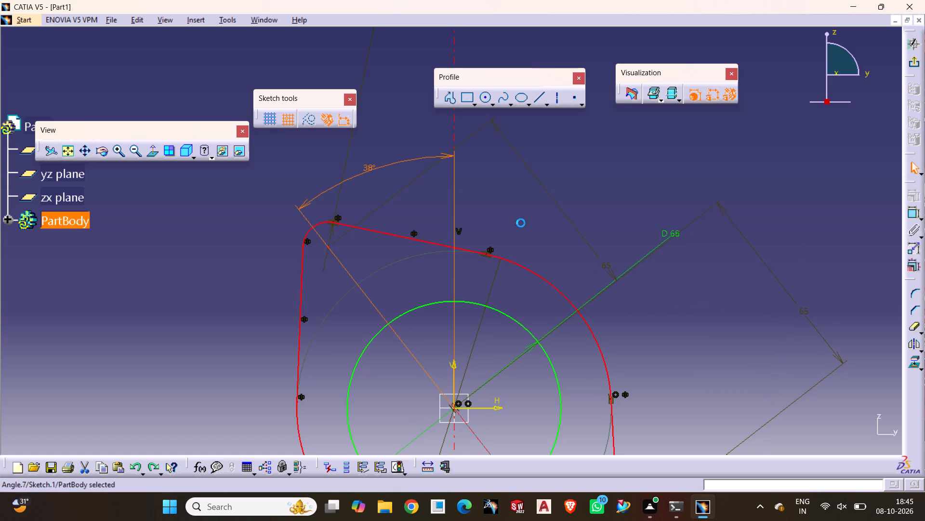
# Move the upper lug arc's diameter dimension out beside the lug and set it to 26 mm.
pyautogui.moveTo(389, 234); pyautogui.dragTo(471, 371, button='middle')
pyautogui.scroll(1, 471, 371)
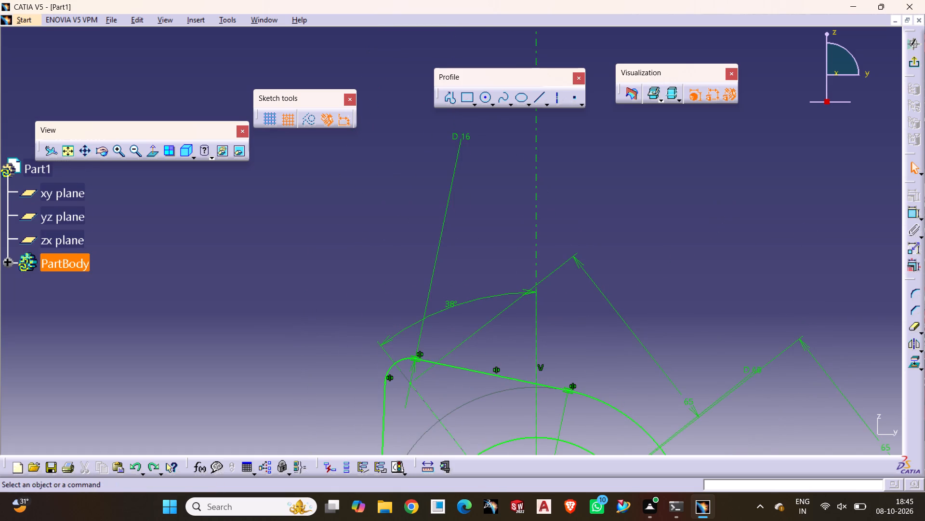
pyautogui.moveTo(457, 159); pyautogui.dragTo(258, 372)
pyautogui.click(315, 260)
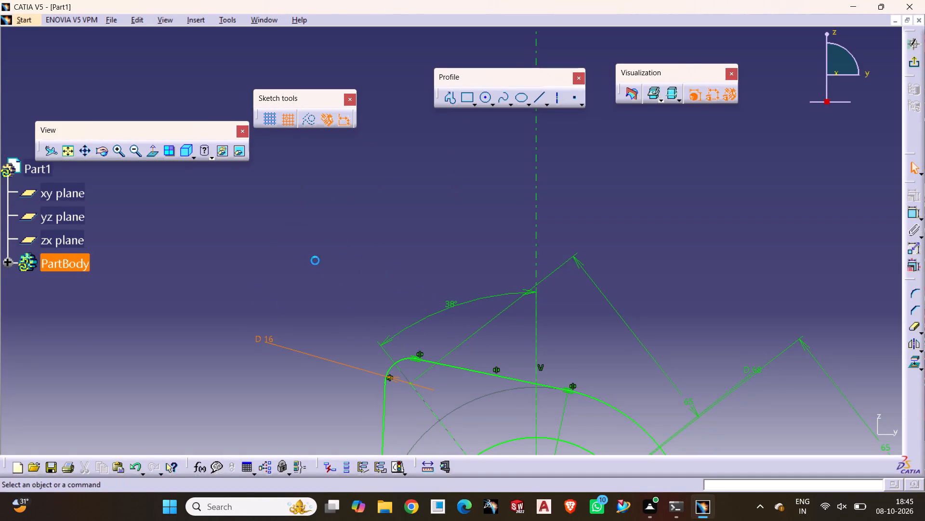
pyautogui.moveTo(318, 263); pyautogui.dragTo(287, 167, button='middle')
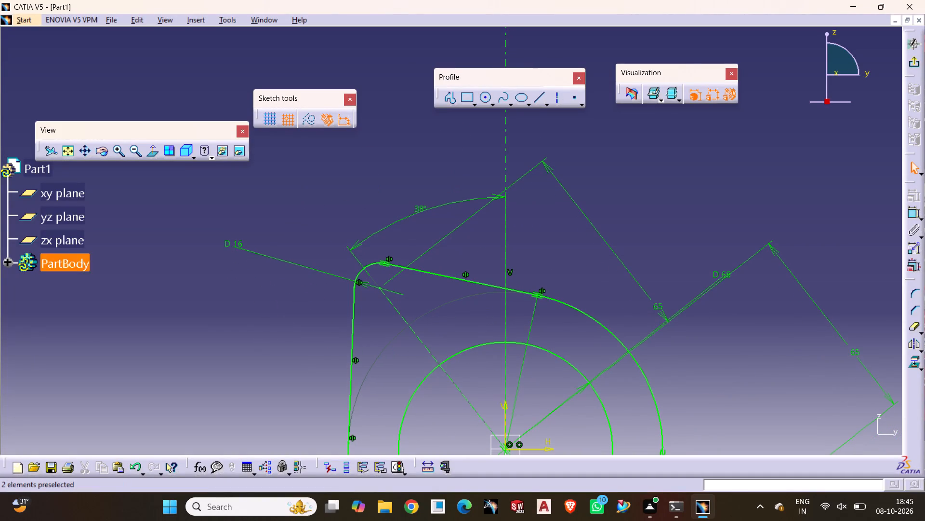
pyautogui.doubleClick(246, 250)
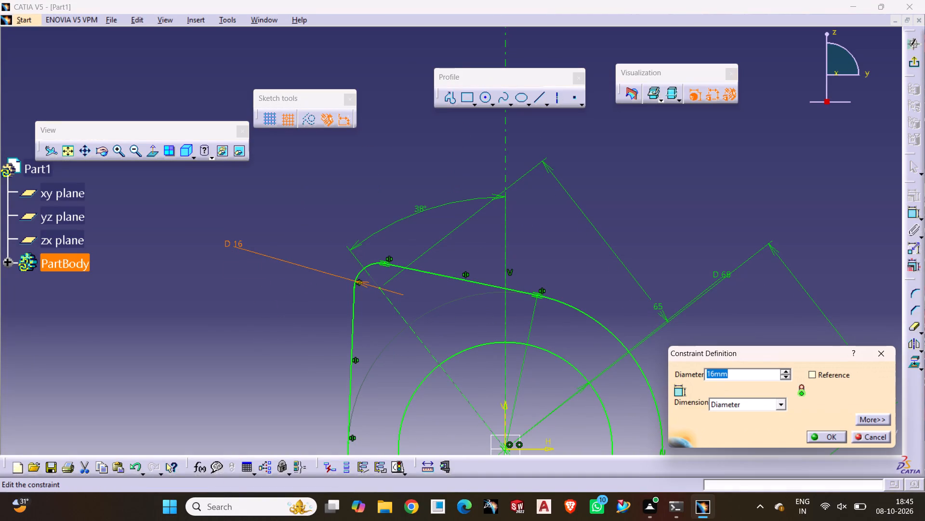
pyautogui.press('5')
pyautogui.press('BackSpace')
pyautogui.press('2')
pyautogui.press('6')
pyautogui.press('Return')
pyautogui.click(264, 320)
# Set the lower lug arc's diameter to 26 mm.
pyautogui.moveTo(431, 334); pyautogui.dragTo(415, 193, button='middle')
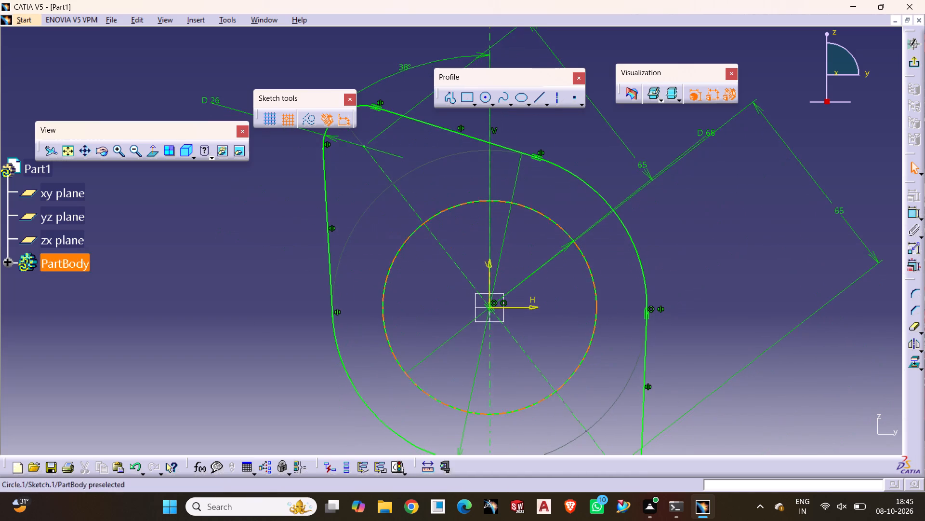
pyautogui.moveTo(587, 312); pyautogui.dragTo(522, 163, button='middle')
pyautogui.moveTo(543, 216); pyautogui.dragTo(588, 295, button='middle')
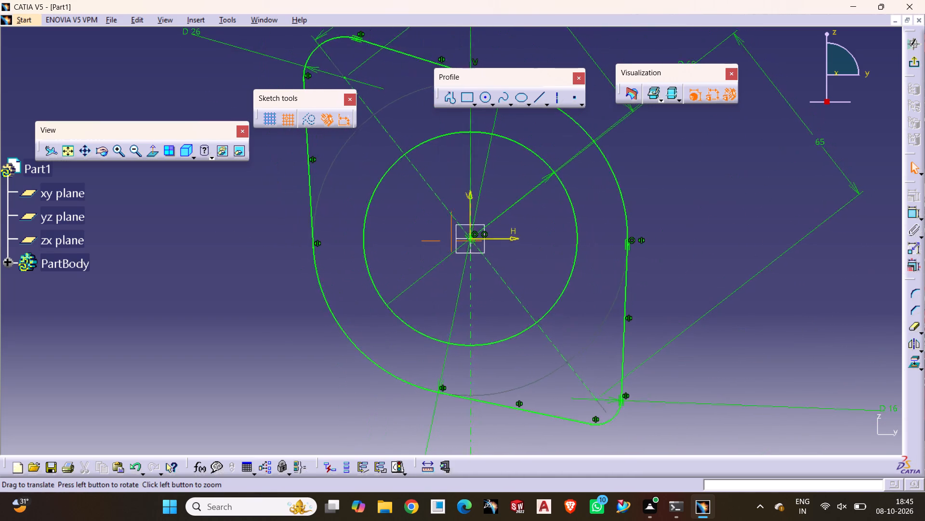
pyautogui.moveTo(588, 295); pyautogui.dragTo(447, 239, button='middle')
pyautogui.doubleClick(747, 351)
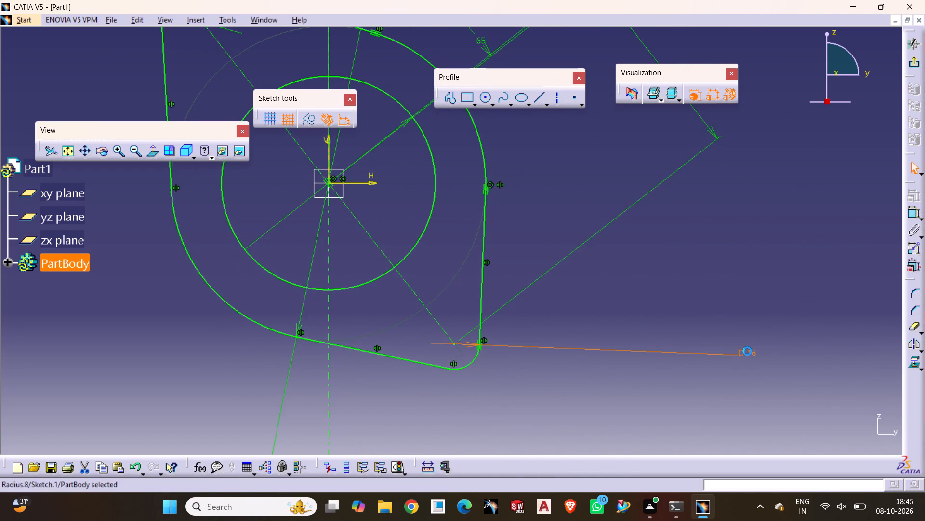
pyautogui.write('26')
pyautogui.press('Return')
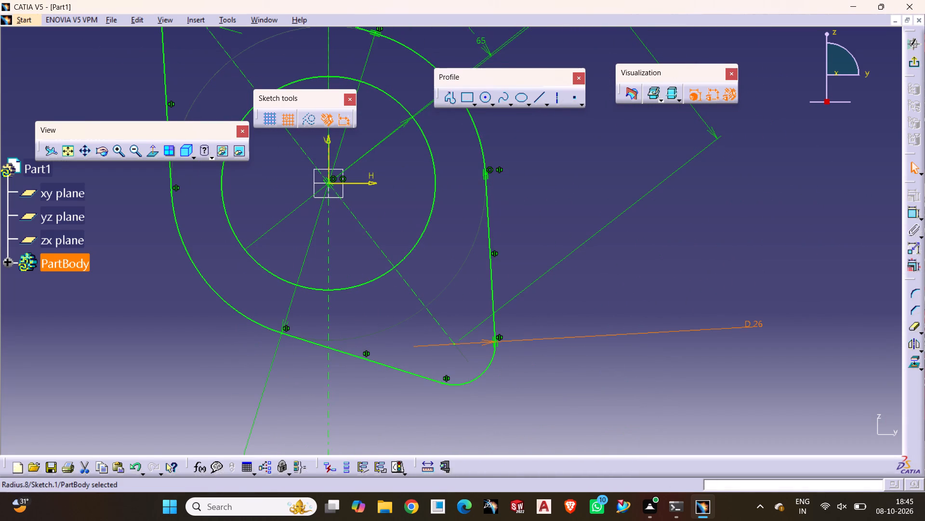
pyautogui.click(695, 260)
# Draw a circle about 12.6 mm in diameter at the centre of the upper lug's arc.
pyautogui.moveTo(684, 258); pyautogui.dragTo(825, 432, button='middle')
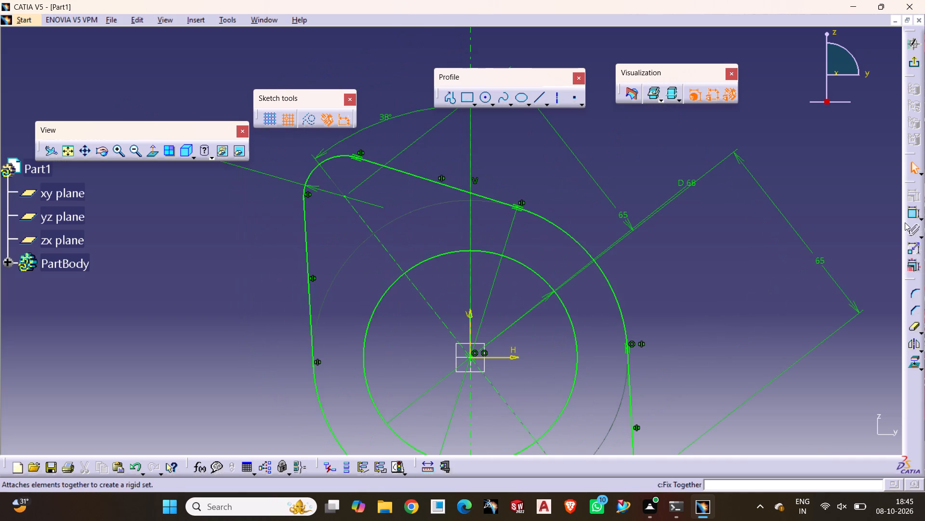
pyautogui.click(490, 99)
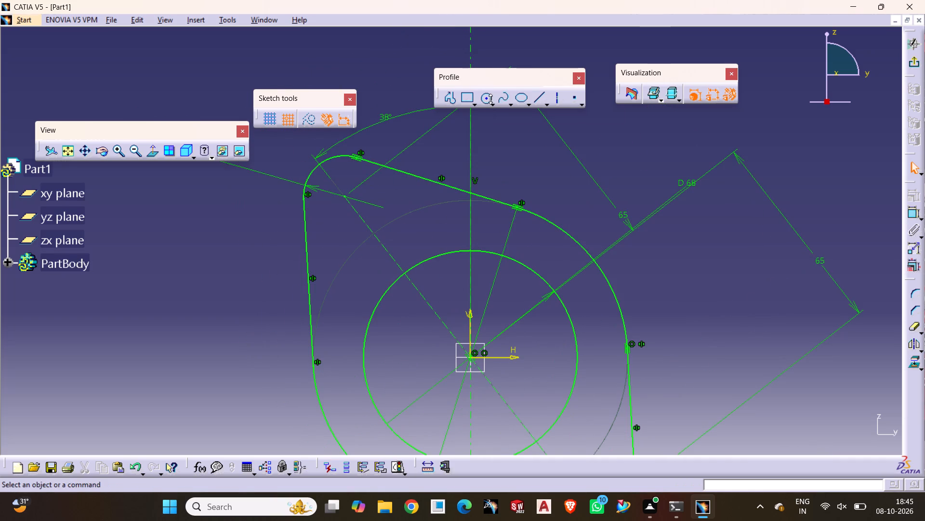
pyautogui.click(507, 111)
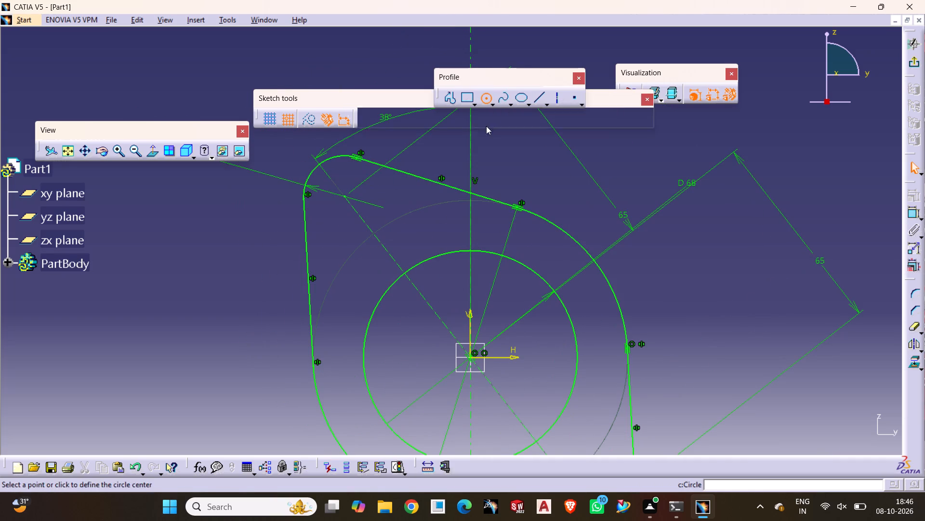
pyautogui.moveTo(344, 197); pyautogui.dragTo(348, 202)
pyautogui.click(357, 215)
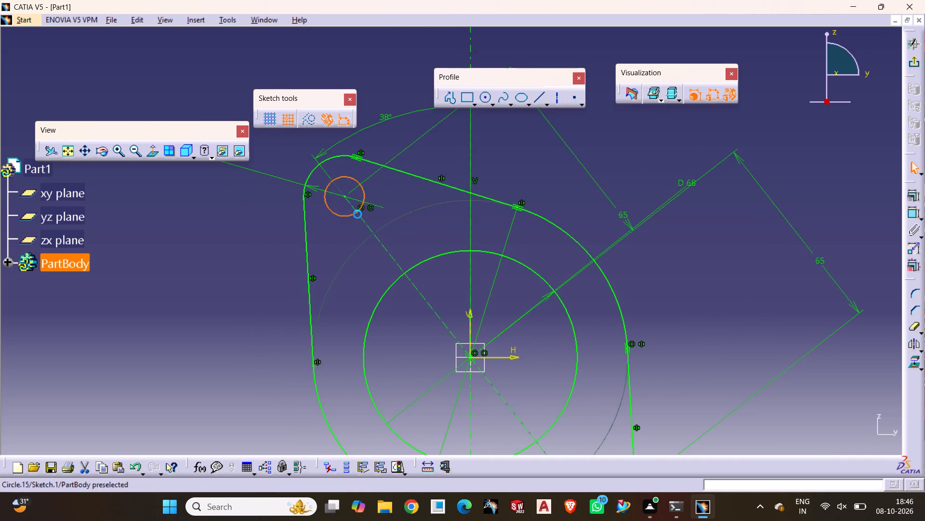
# Draw a circle at the centre of the lower lug's arc, slightly smaller than the lug rounding.
pyautogui.moveTo(415, 250); pyautogui.dragTo(372, 171, button='middle')
pyautogui.moveTo(460, 289); pyautogui.dragTo(452, 233, button='middle')
pyautogui.moveTo(484, 95); pyautogui.dragTo(484, 97)
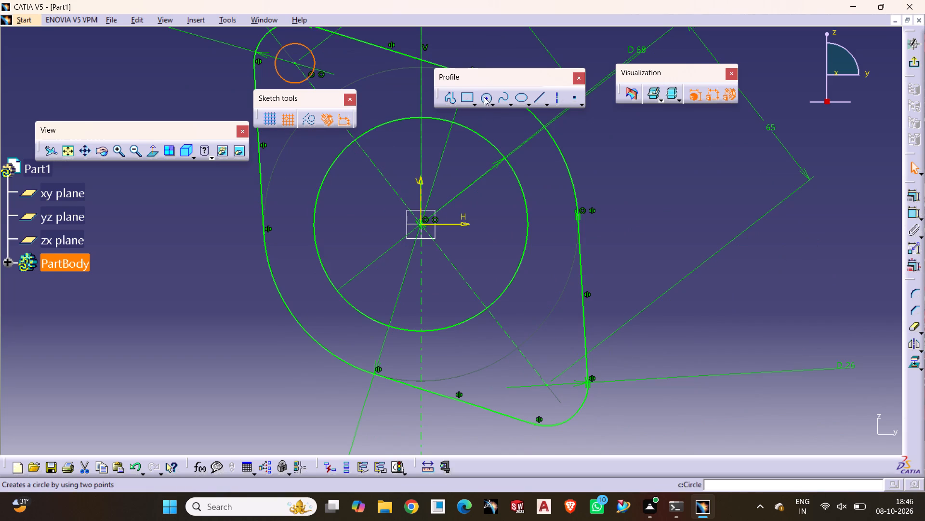
pyautogui.moveTo(484, 97); pyautogui.dragTo(486, 99)
pyautogui.click(546, 385)
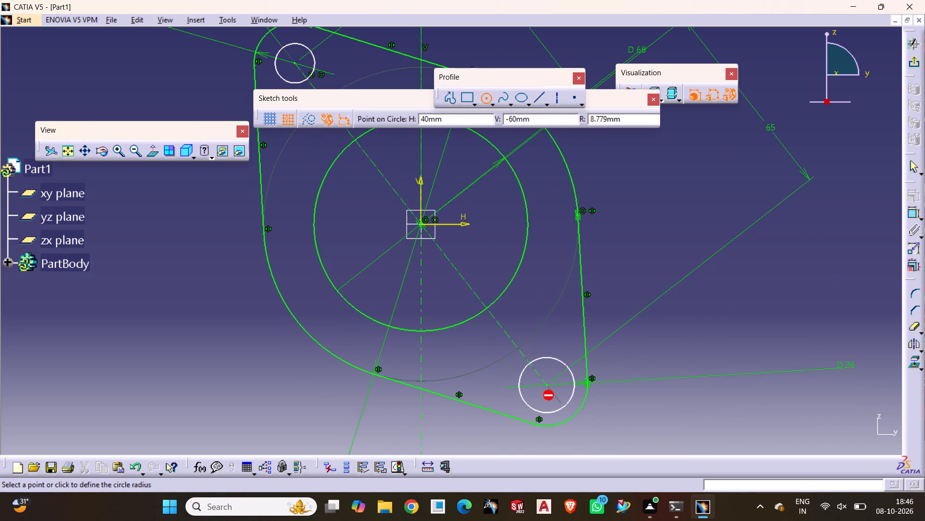
pyautogui.click(558, 398)
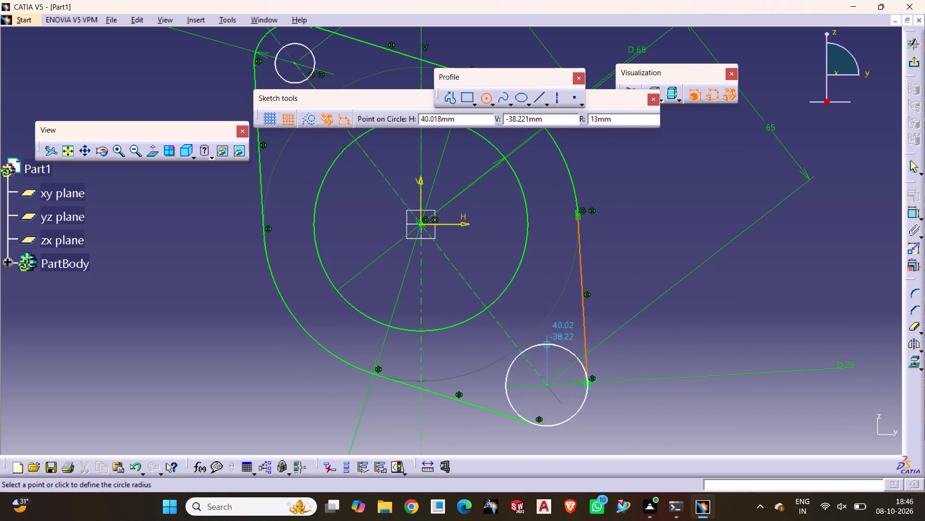
pyautogui.click(552, 361)
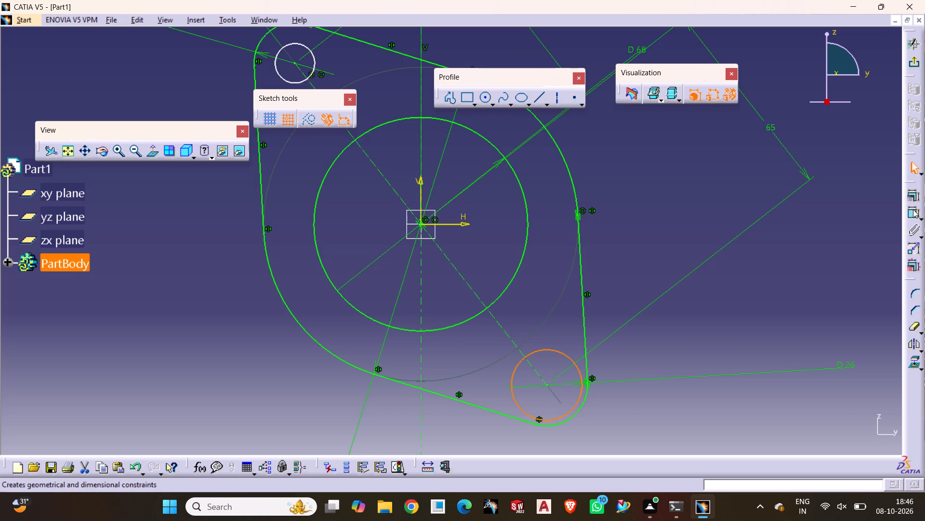
# Add a diameter dimension to the lower lug's hole circle and set it to 26 mm.
pyautogui.doubleClick(912, 211)
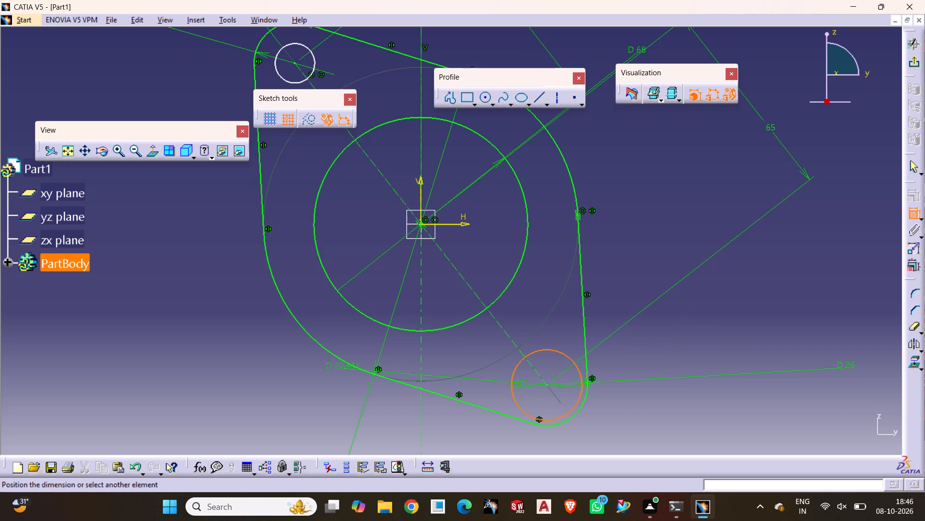
pyautogui.doubleClick(171, 376)
pyautogui.doubleClick(173, 375)
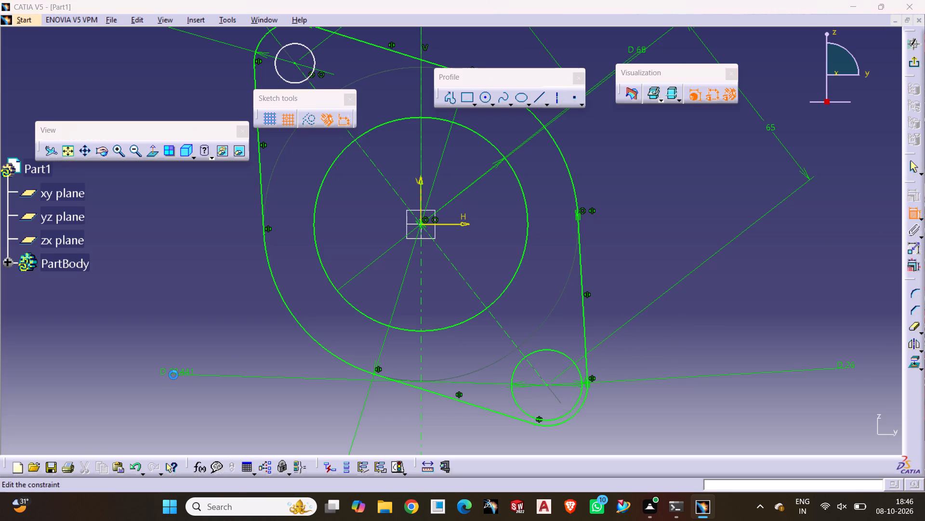
pyautogui.press('2')
pyautogui.press('6')
pyautogui.press('Return')
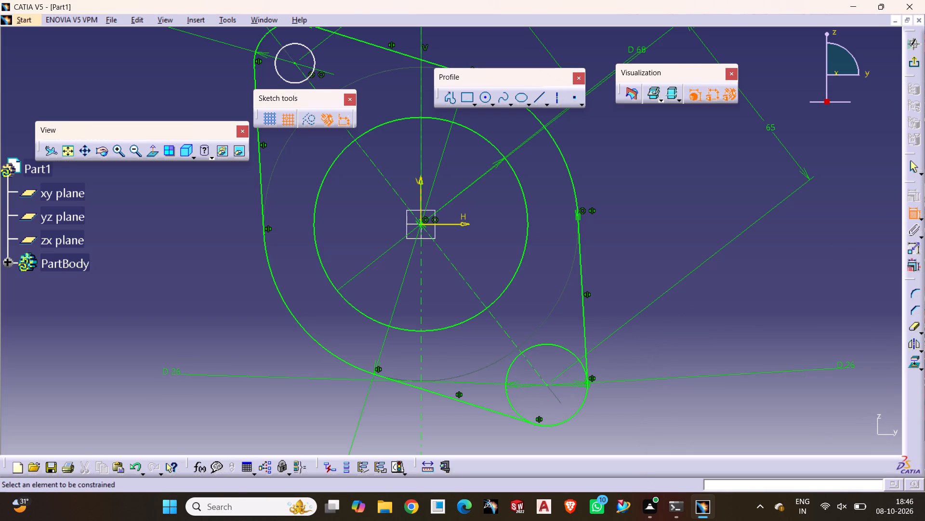
# Set the lower lug's hole circle diameter to 16 mm.
pyautogui.doubleClick(167, 370)
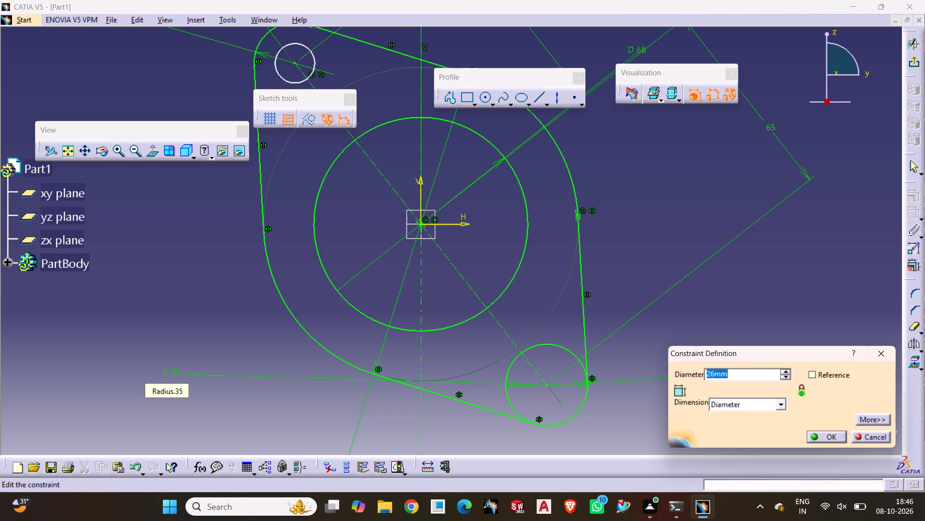
pyautogui.press('1')
pyautogui.press('6')
pyautogui.press('Return')
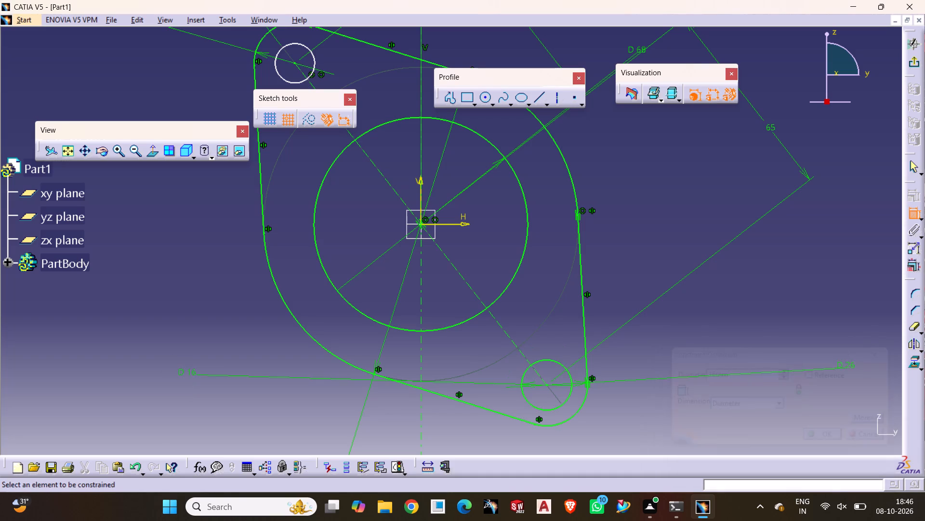
# Add a diameter dimension to the upper lug's hole circle and set it to 16 mm.
pyautogui.moveTo(358, 278); pyautogui.dragTo(427, 432, button='middle')
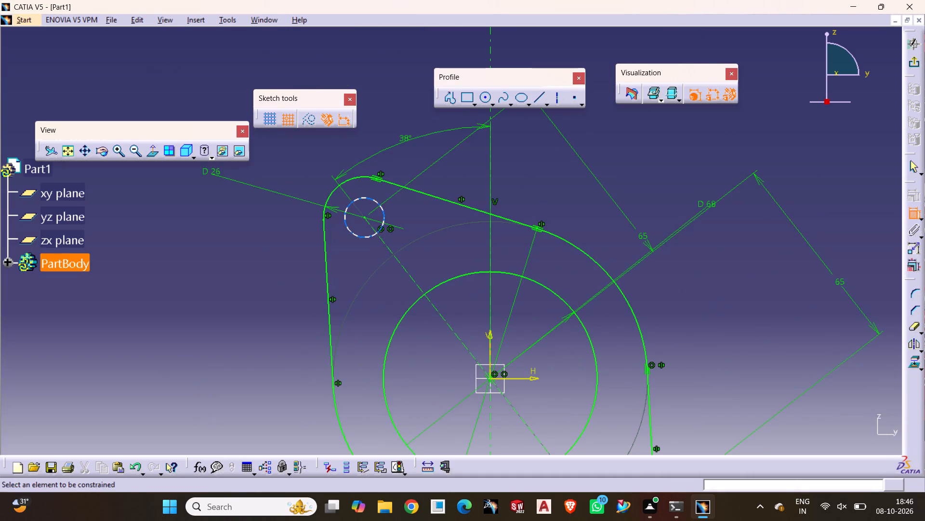
pyautogui.click(364, 235)
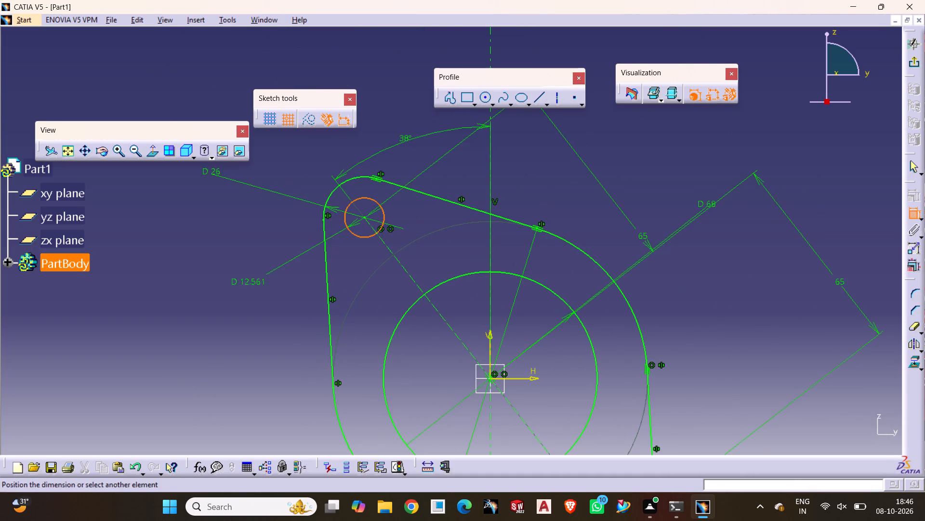
pyautogui.click(185, 327)
pyautogui.doubleClick(185, 327)
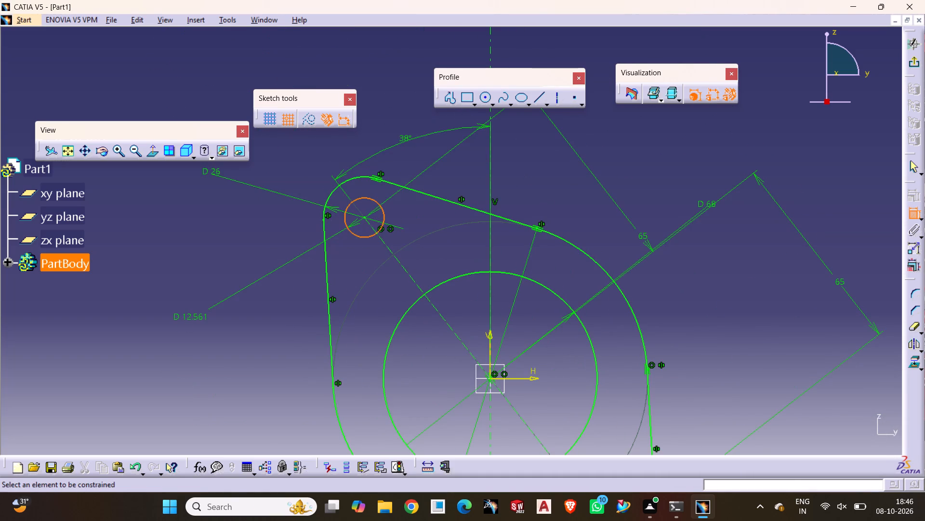
pyautogui.doubleClick(190, 316)
pyautogui.write('16')
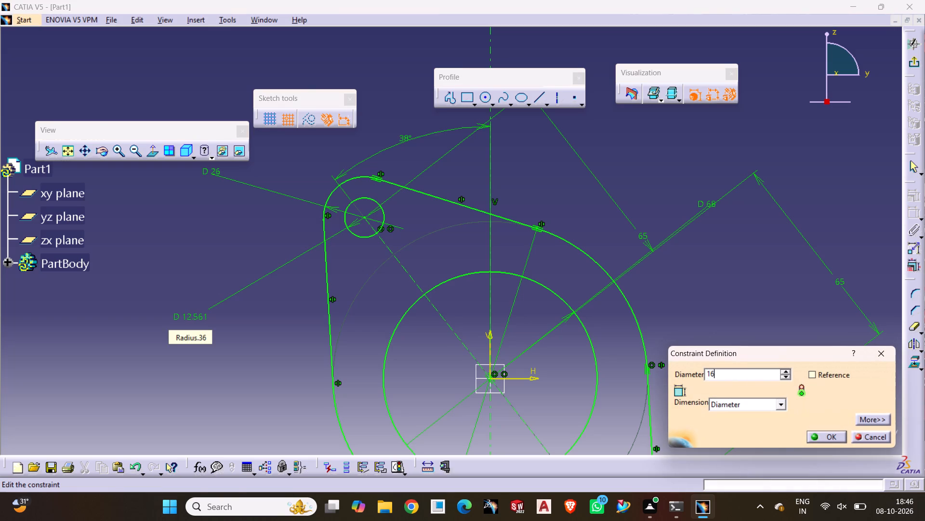
pyautogui.press('Return')
pyautogui.click(191, 370)
# Check the whole flange profile and exit the sketch to return to part modelling.
pyautogui.moveTo(476, 312); pyautogui.dragTo(437, 254, button='middle')
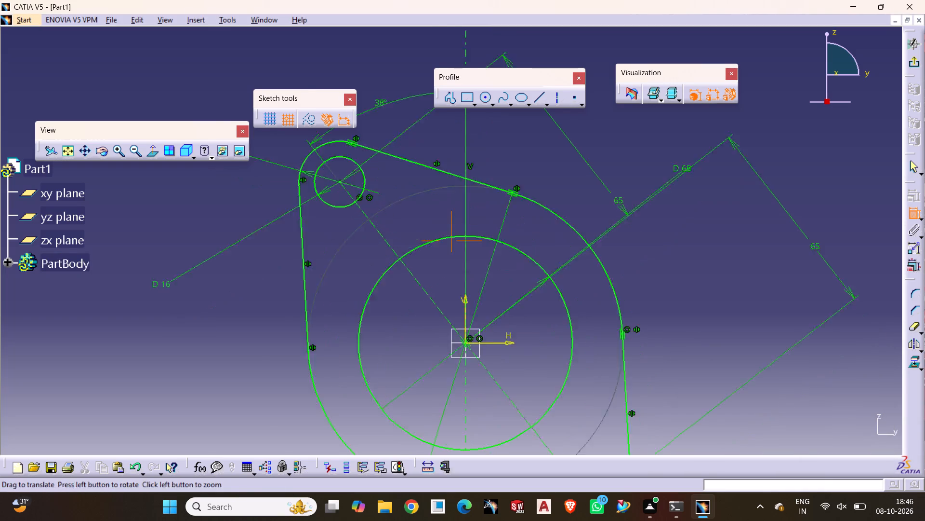
pyautogui.moveTo(437, 254); pyautogui.dragTo(423, 235, button='middle')
pyautogui.click(66, 144)
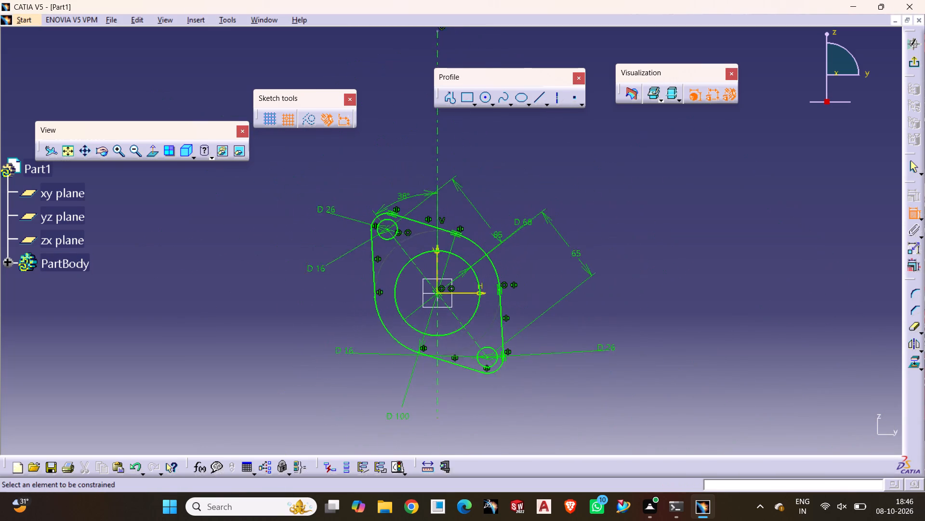
pyautogui.click(115, 151)
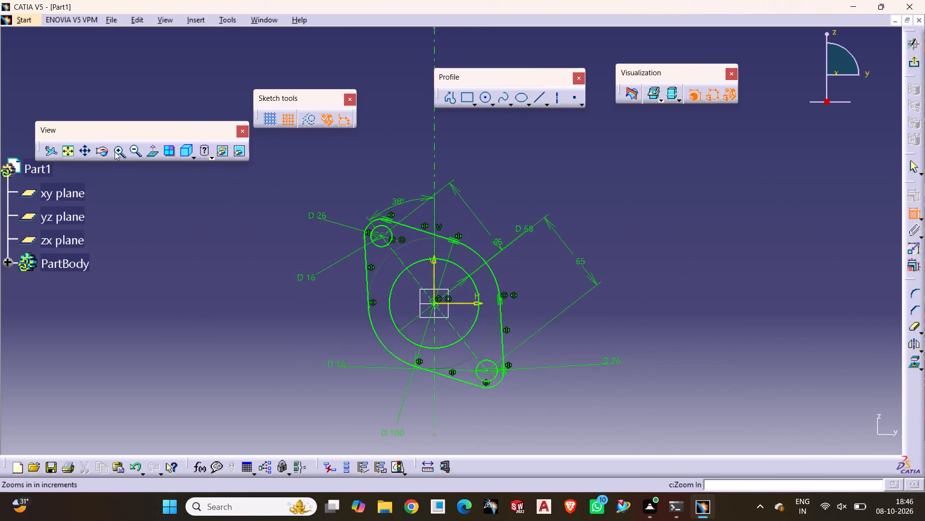
pyautogui.click(115, 151)
pyautogui.moveTo(353, 323); pyautogui.dragTo(367, 274, button='middle')
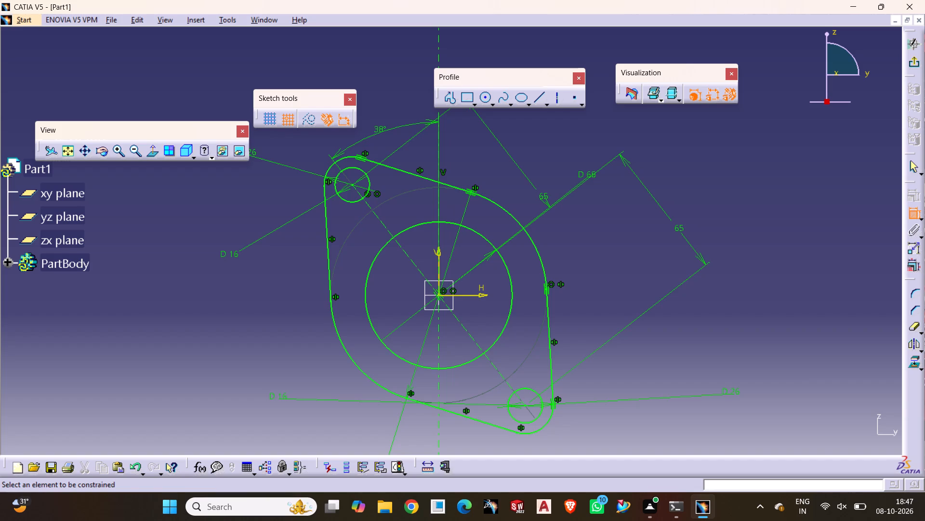
pyautogui.click(911, 63)
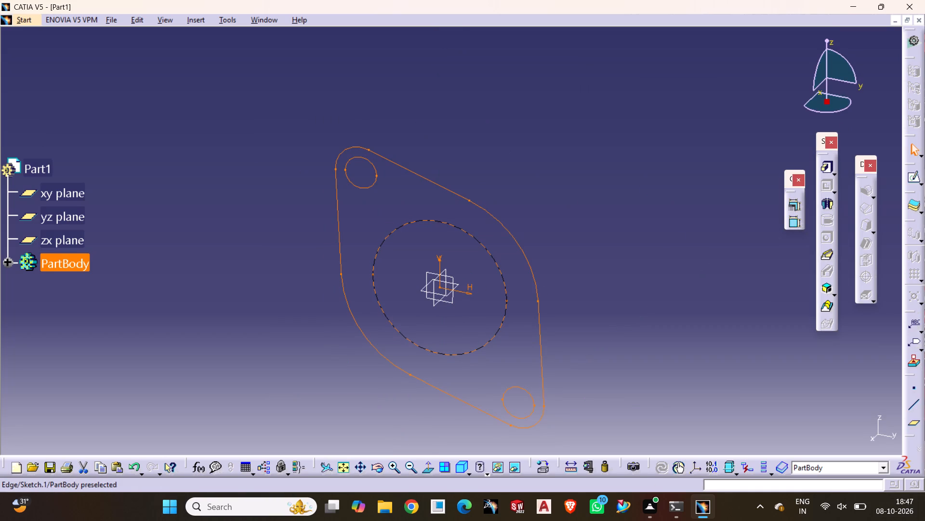
# Extrude the flange sketch into a pad 8 mm long.
pyautogui.click(827, 169)
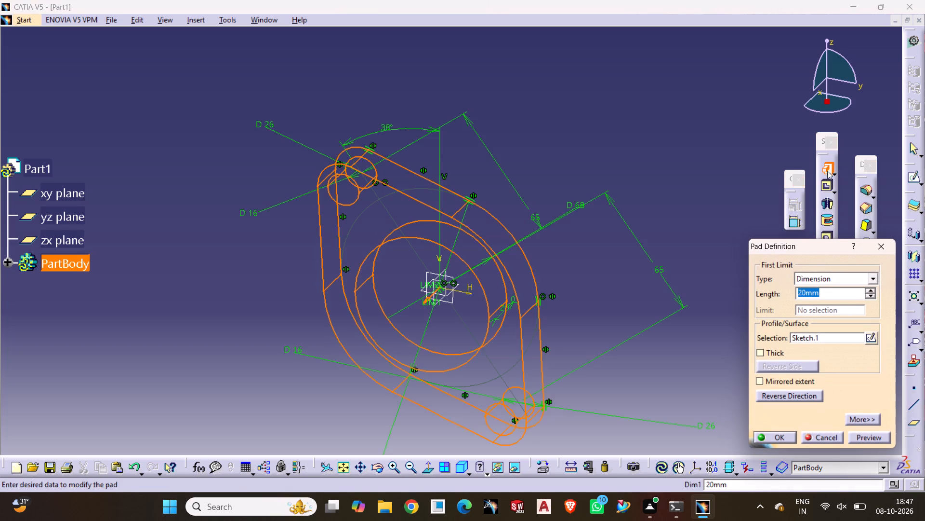
pyautogui.click(869, 294)
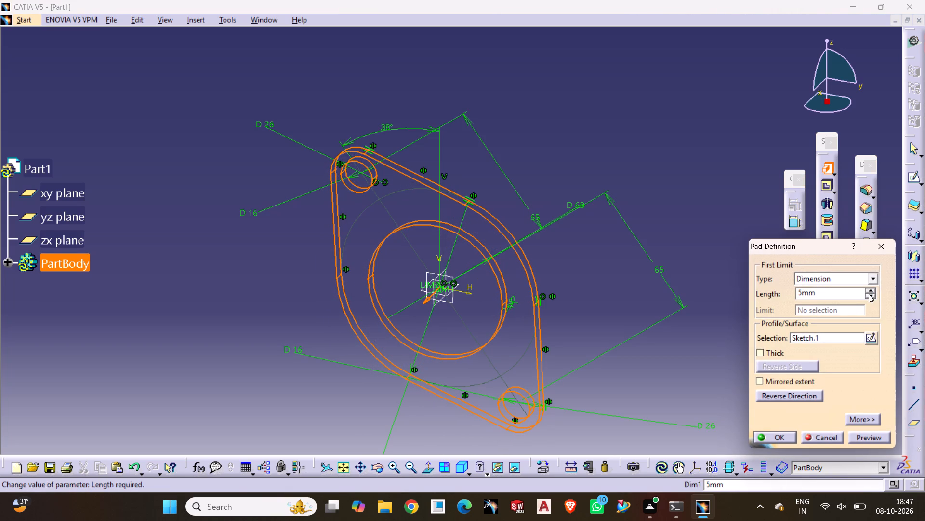
pyautogui.tripleClick(869, 289)
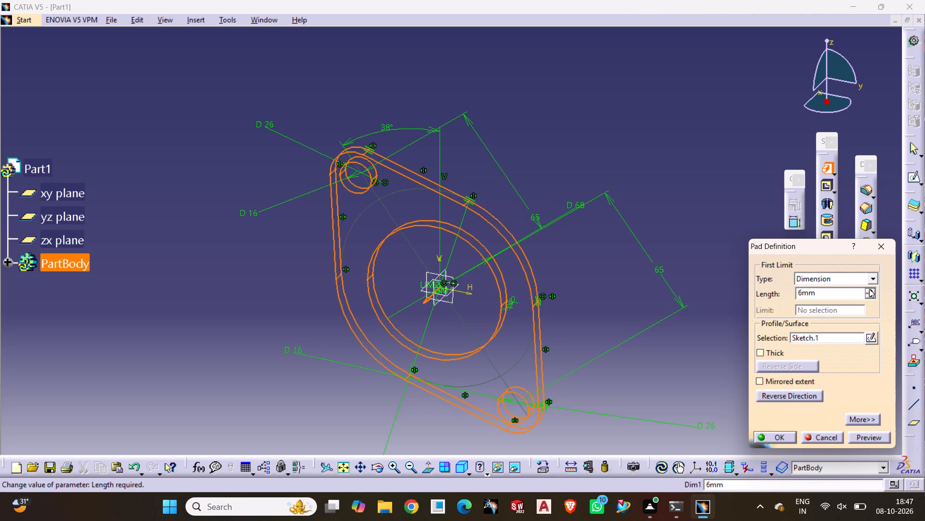
pyautogui.click(869, 289)
pyautogui.click(869, 289)
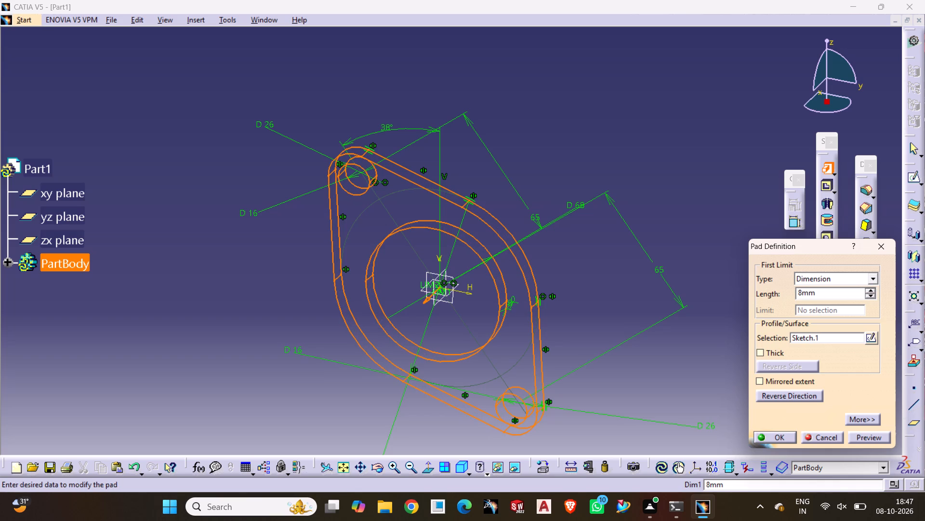
pyautogui.click(771, 439)
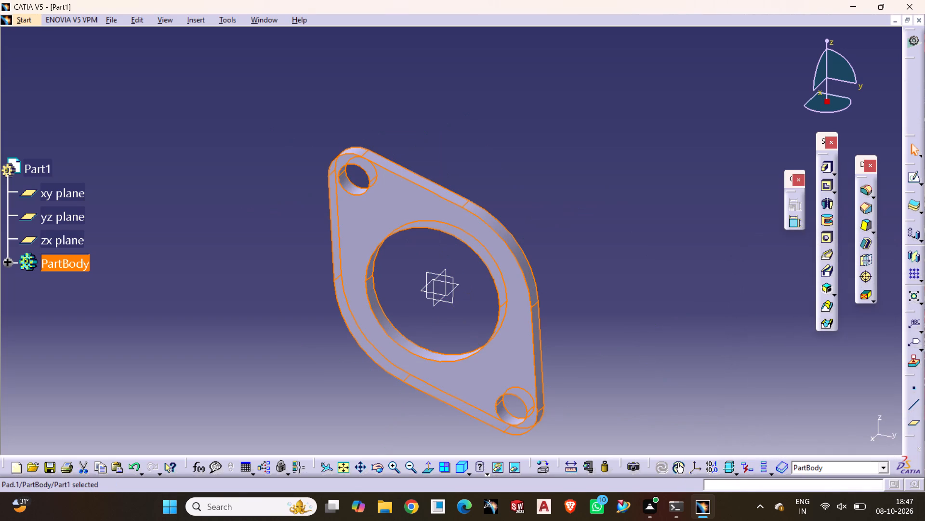
pyautogui.click(646, 356)
pyautogui.moveTo(634, 357); pyautogui.dragTo(636, 329, button='middle')
pyautogui.middleClick(448, 346)
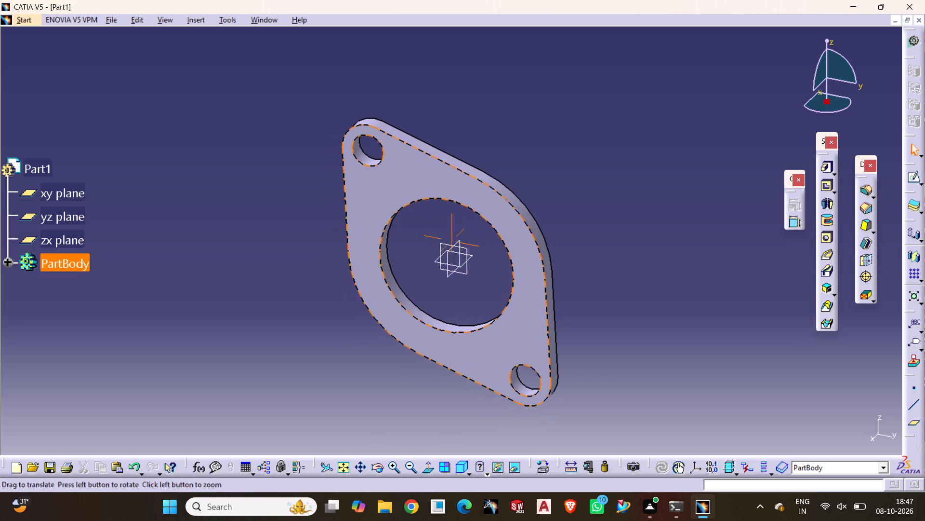
pyautogui.click(605, 284)
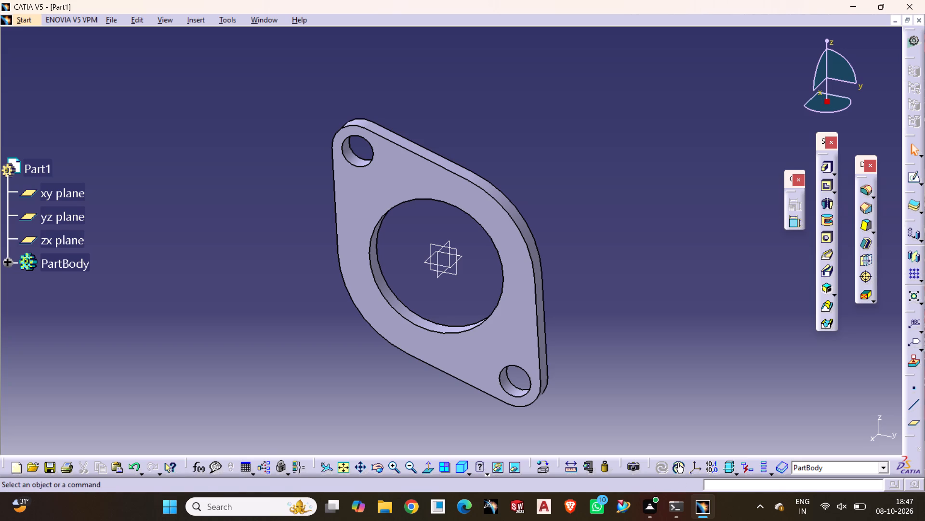
# Start a rectangular pattern of the flange solid and set 4 instances in the first direction.
pyautogui.click(924, 277)
pyautogui.click(923, 278)
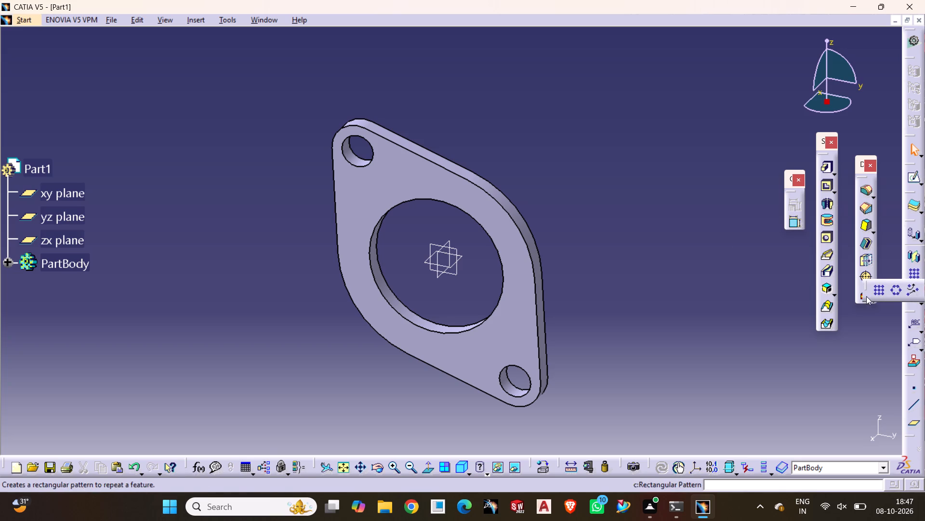
pyautogui.click(872, 293)
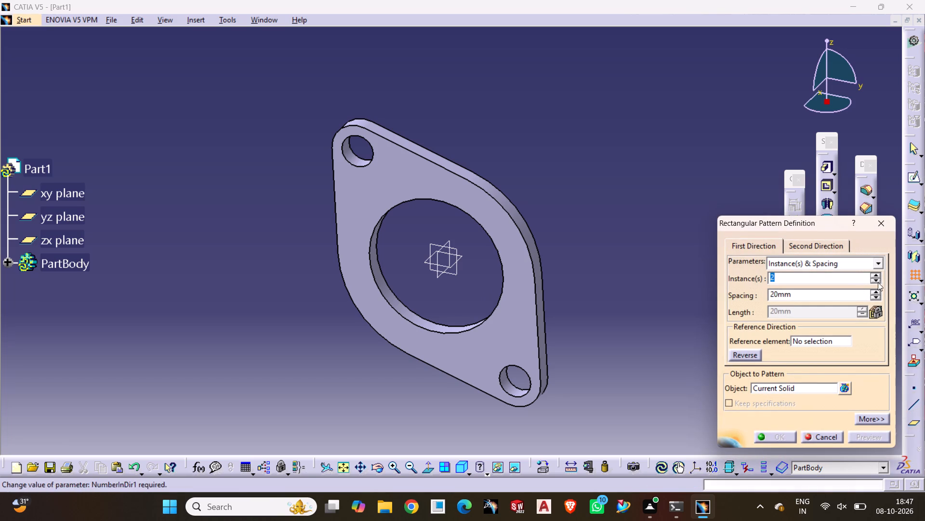
pyautogui.doubleClick(875, 276)
pyautogui.click(875, 275)
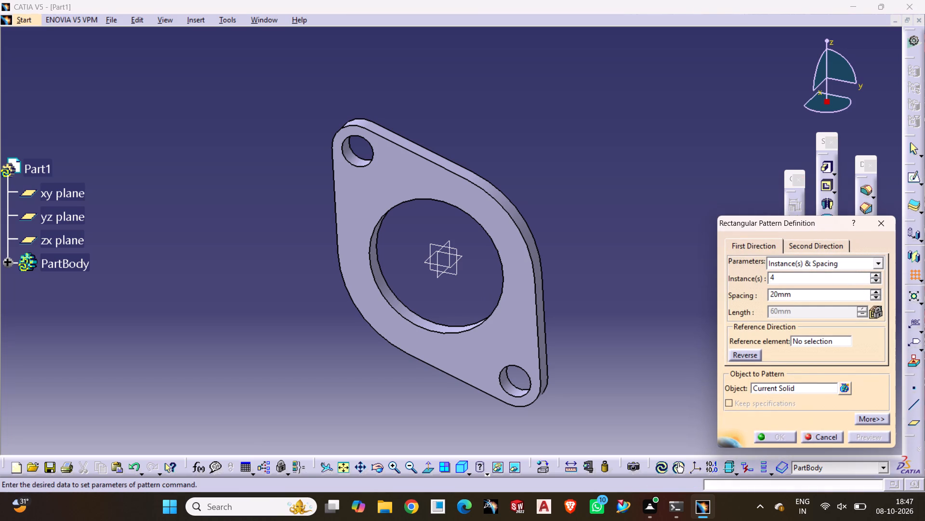
# Set the spacing between the pattern instances to 120 mm in the first direction.
pyautogui.moveTo(522, 335); pyautogui.dragTo(462, 338, button='middle')
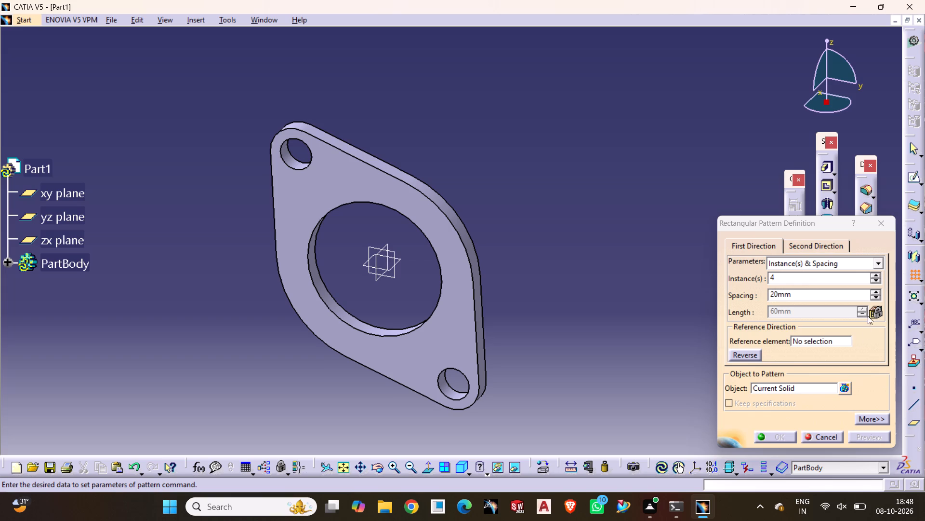
pyautogui.click(875, 291)
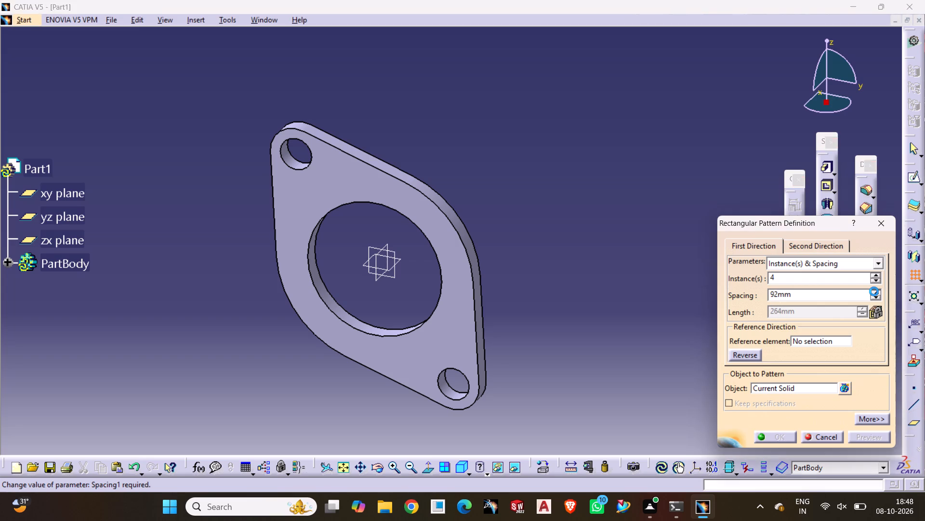
pyautogui.tripleClick(874, 291)
pyautogui.click(874, 291)
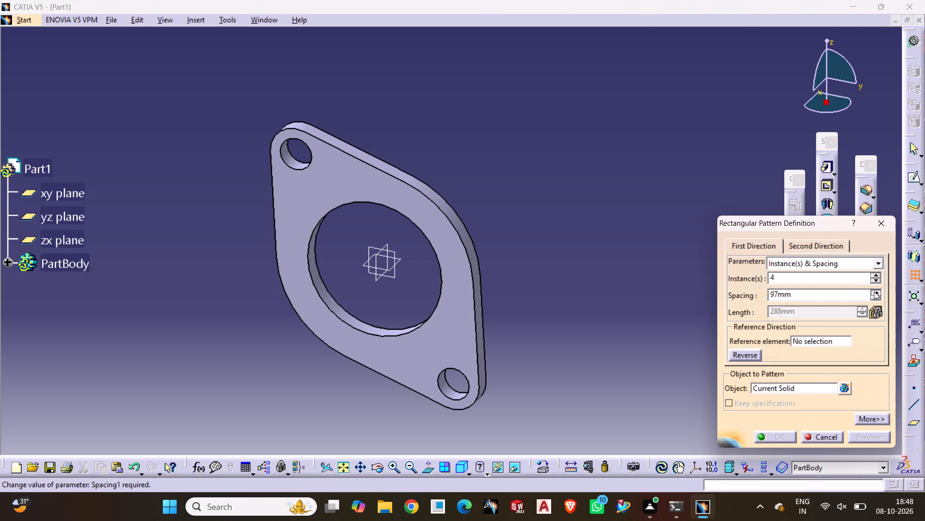
pyautogui.click(874, 291)
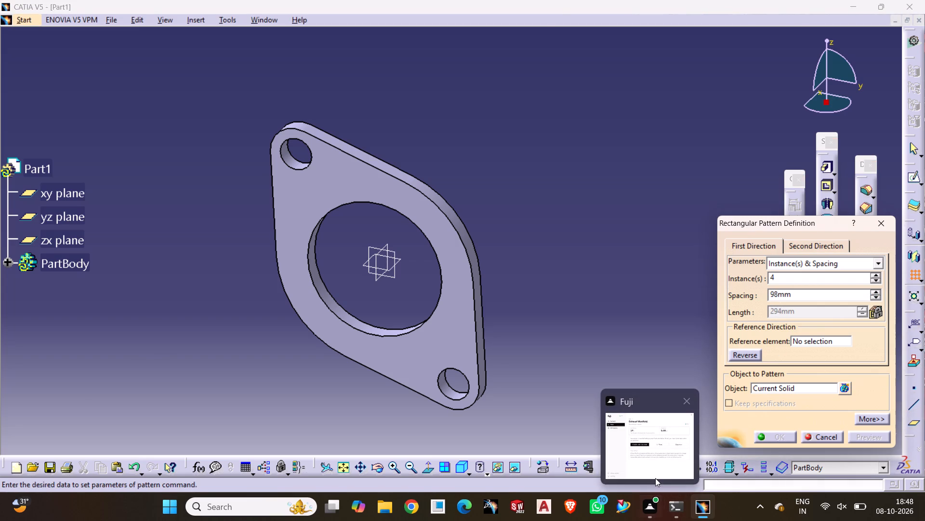
pyautogui.click(875, 291)
pyautogui.doubleClick(875, 291)
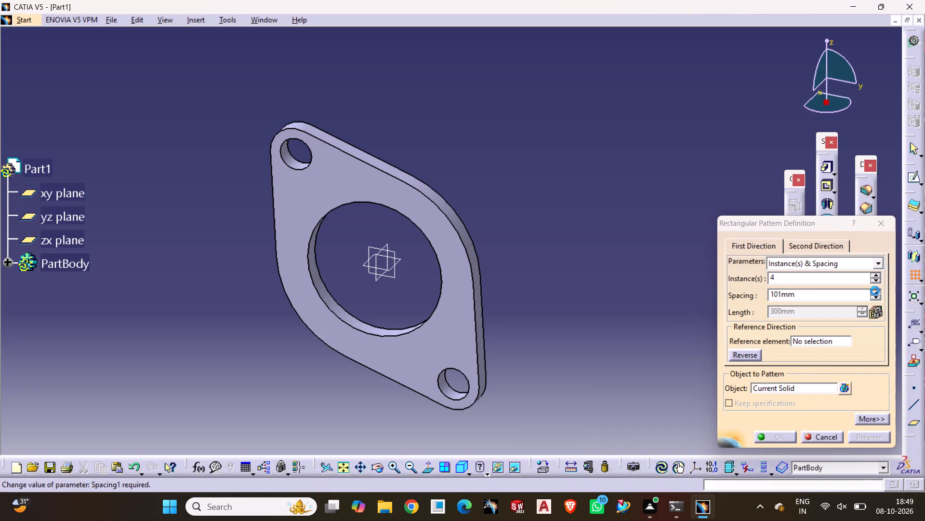
pyautogui.tripleClick(875, 291)
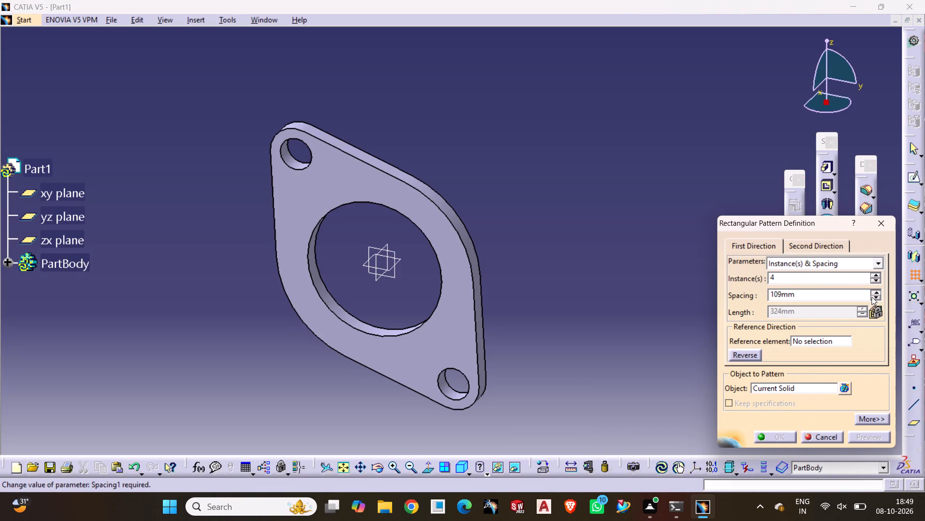
pyautogui.tripleClick(873, 292)
pyautogui.click(873, 292)
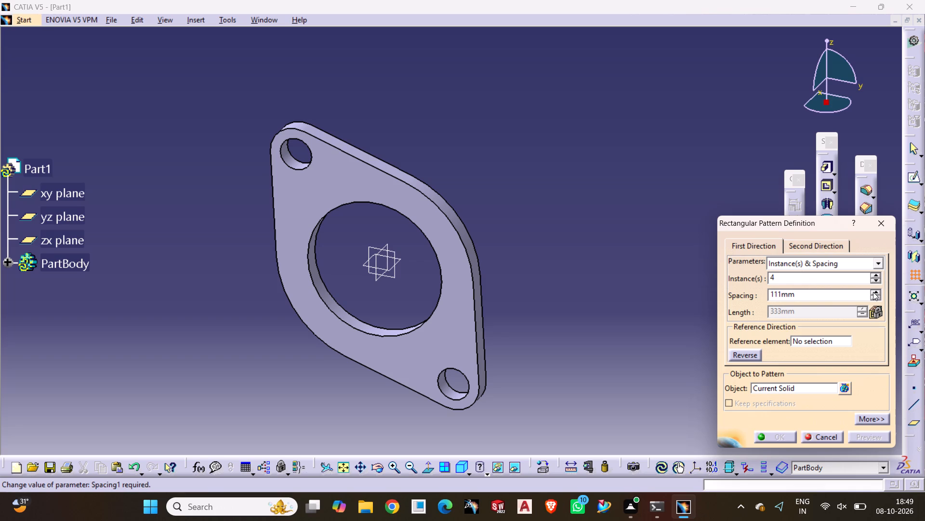
pyautogui.tripleClick(873, 292)
pyautogui.click(873, 292)
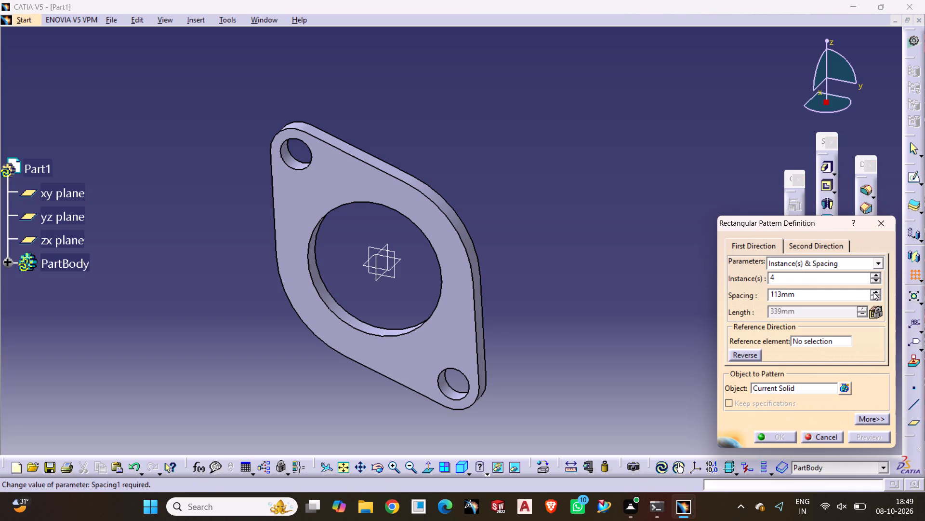
pyautogui.tripleClick(873, 292)
pyautogui.click(873, 291)
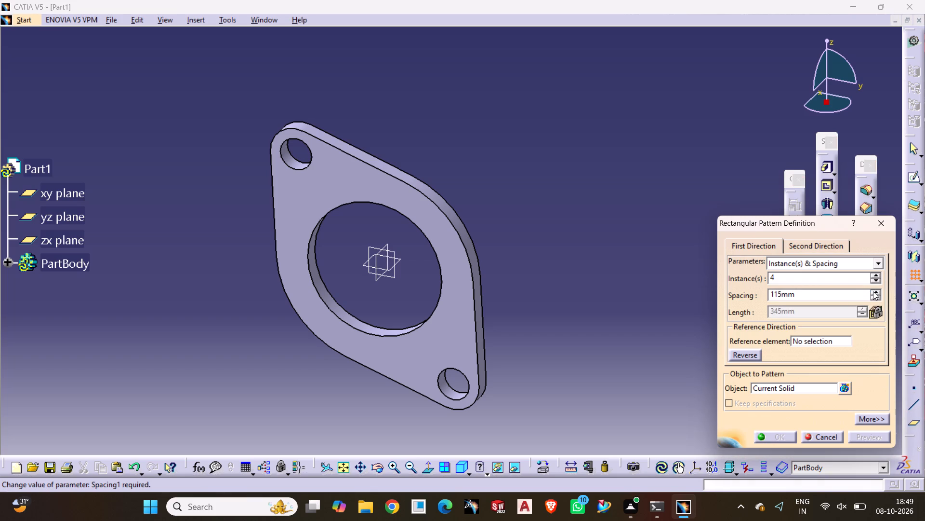
pyautogui.click(872, 291)
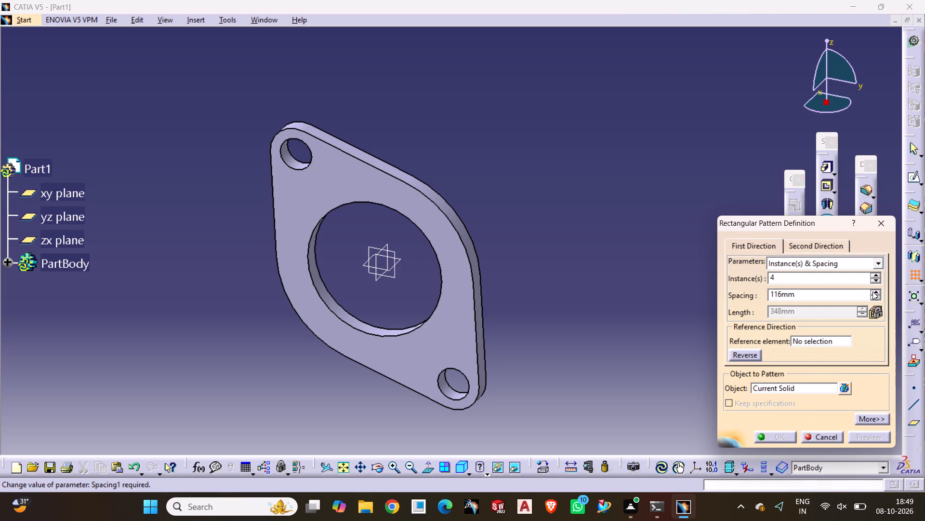
pyautogui.tripleClick(872, 291)
pyautogui.click(872, 291)
pyautogui.click(872, 291)
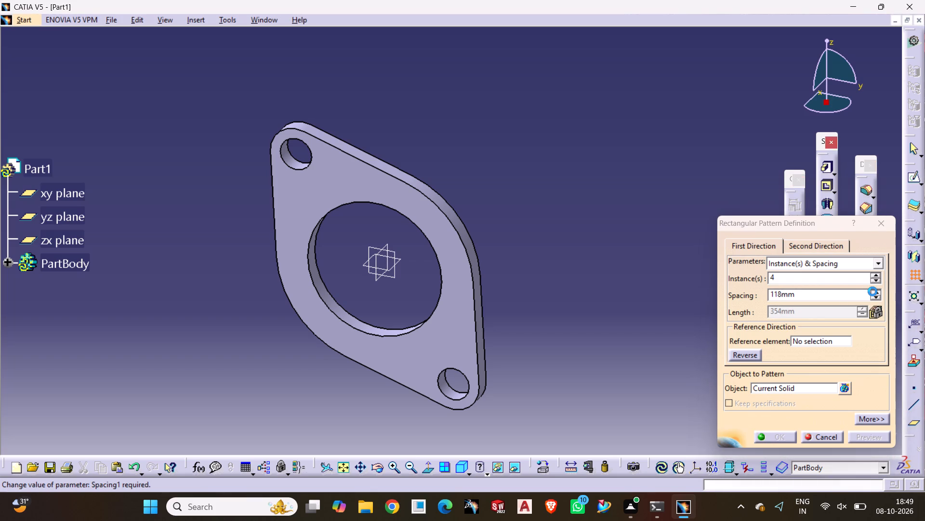
pyautogui.click(872, 291)
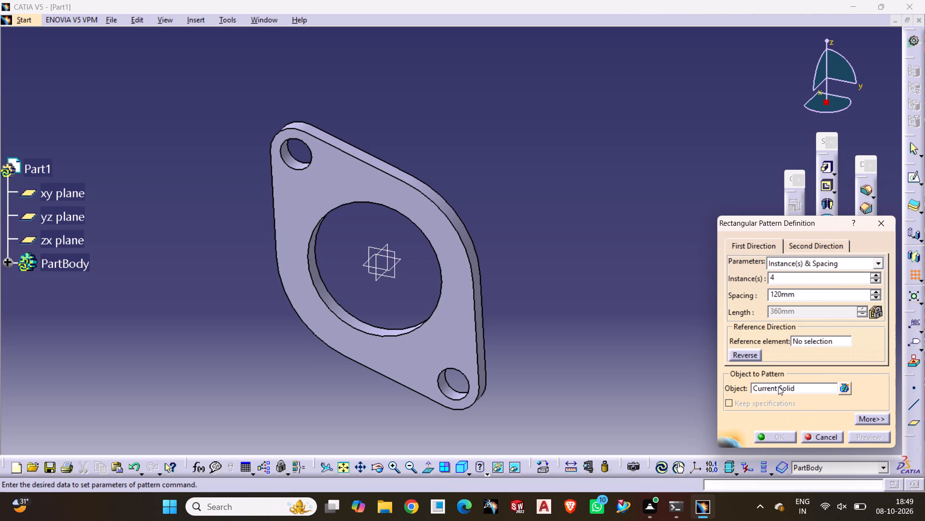
# Set the Y Axis as the reference direction of the pattern, keeping the current solid as the patterned object.
pyautogui.click(822, 342)
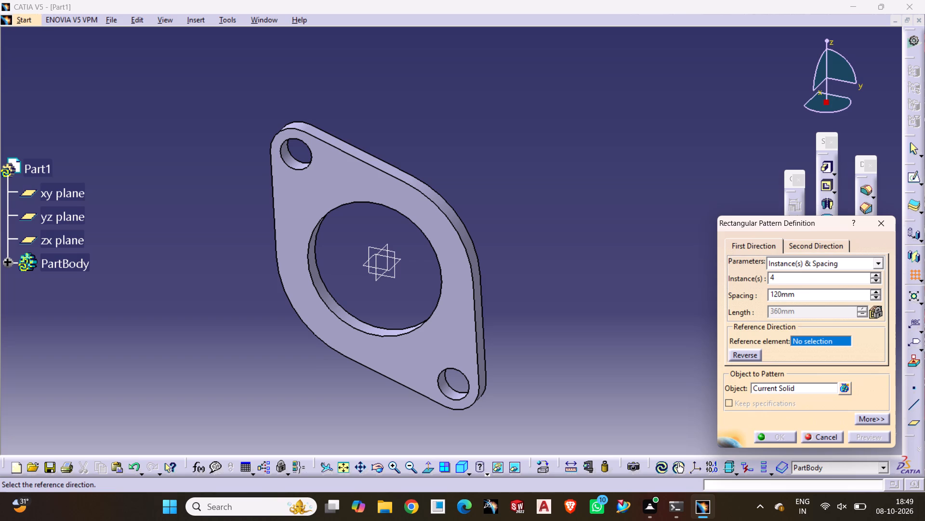
pyautogui.click(808, 343)
pyautogui.click(810, 387)
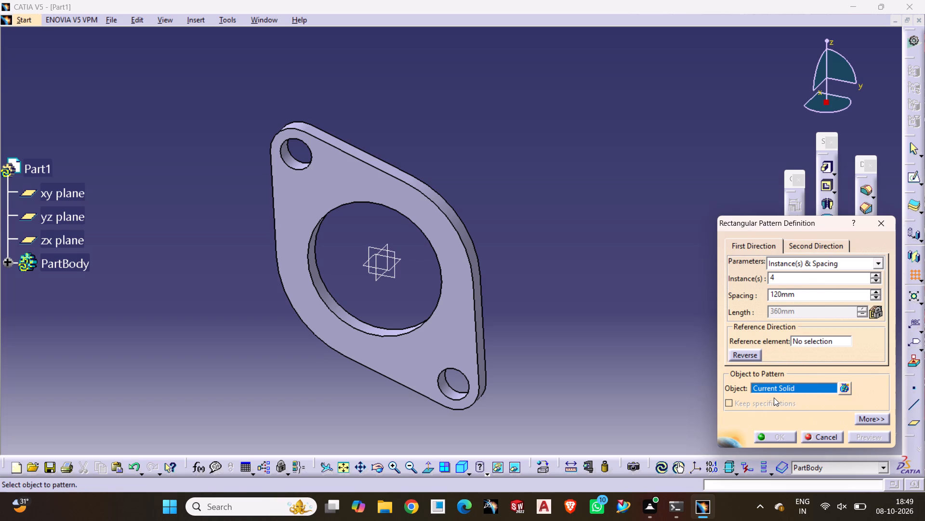
pyautogui.click(821, 341)
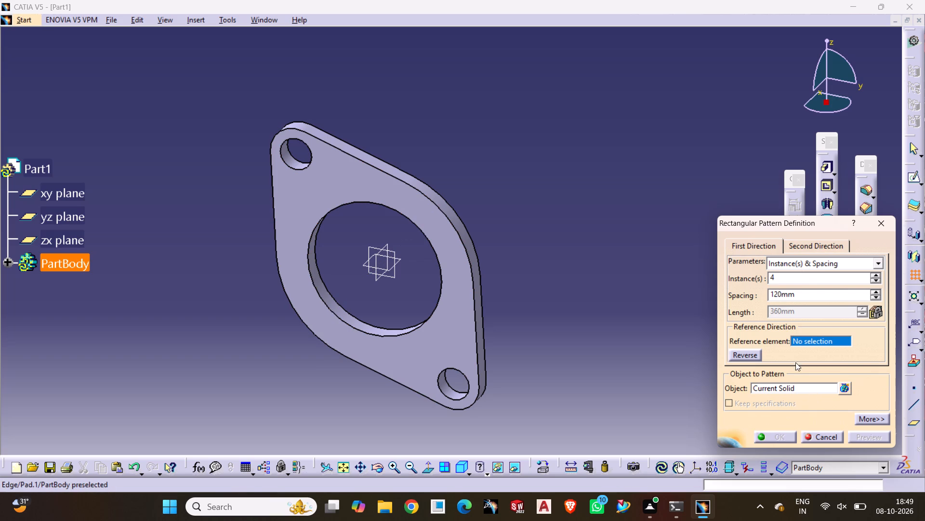
pyautogui.rightClick(807, 343)
pyautogui.click(809, 383)
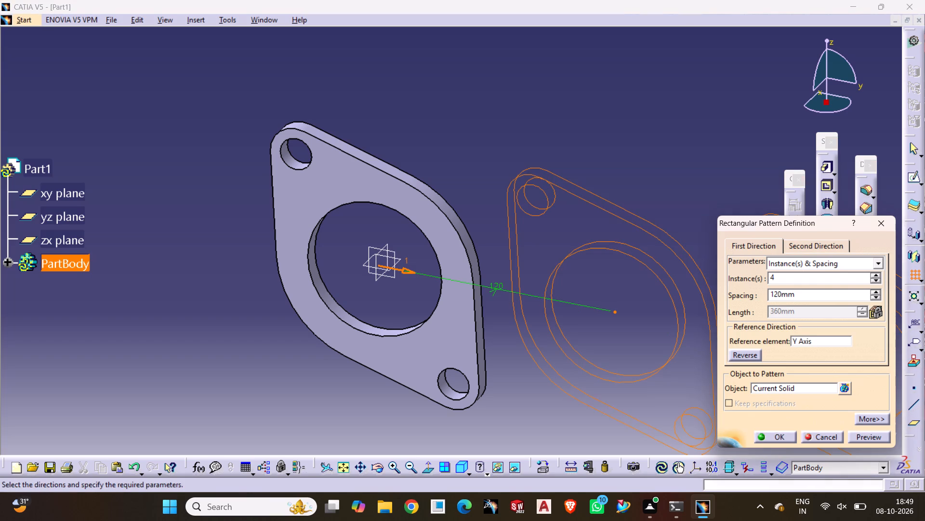
# Examine the layout and direction of the previewed flange copies from different viewing angles.
pyautogui.moveTo(563, 326); pyautogui.dragTo(414, 238, button='middle')
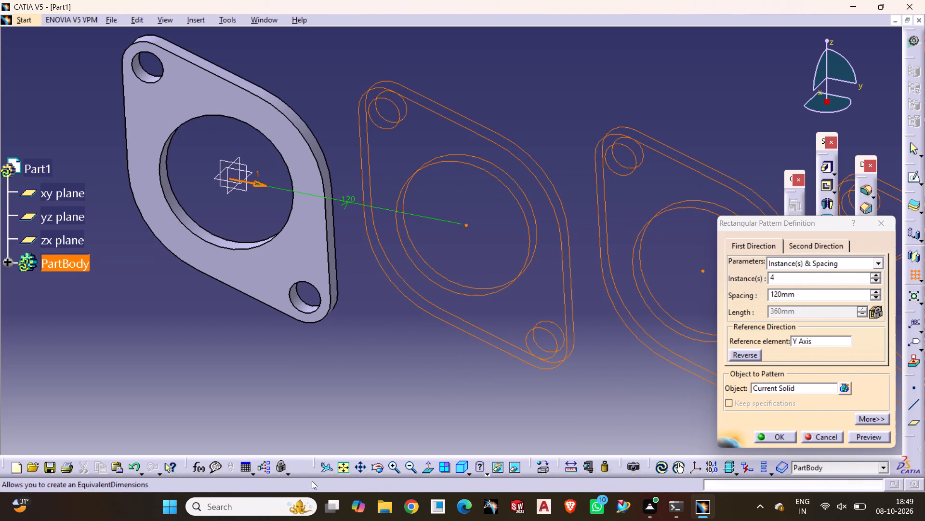
pyautogui.click(345, 466)
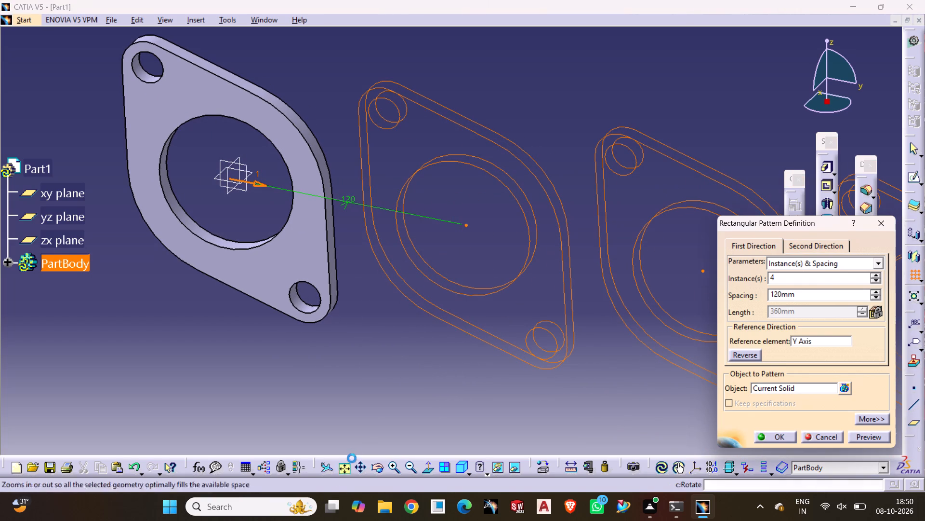
pyautogui.moveTo(408, 308); pyautogui.dragTo(421, 345, button='middle')
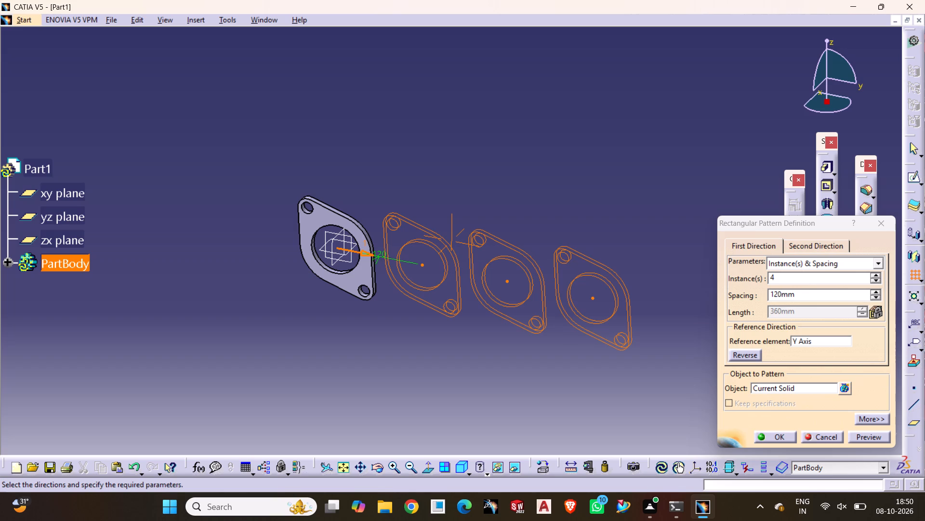
pyautogui.click(377, 467)
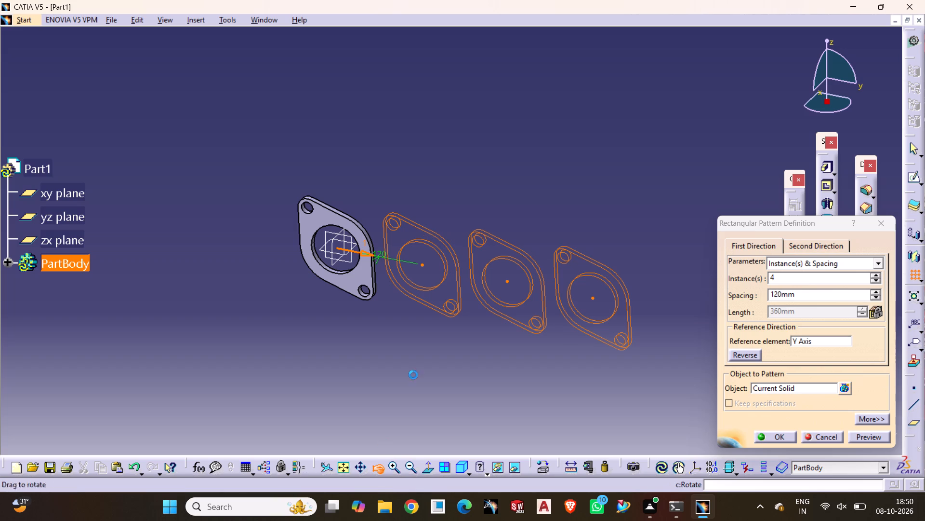
pyautogui.moveTo(449, 350); pyautogui.dragTo(459, 334, button='middle')
pyautogui.moveTo(439, 344); pyautogui.dragTo(509, 286)
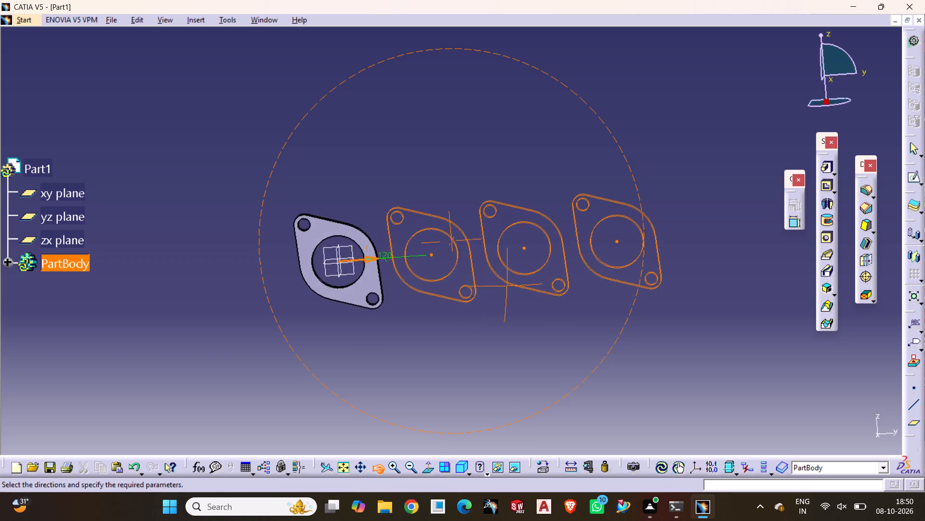
pyautogui.moveTo(509, 286); pyautogui.dragTo(470, 279)
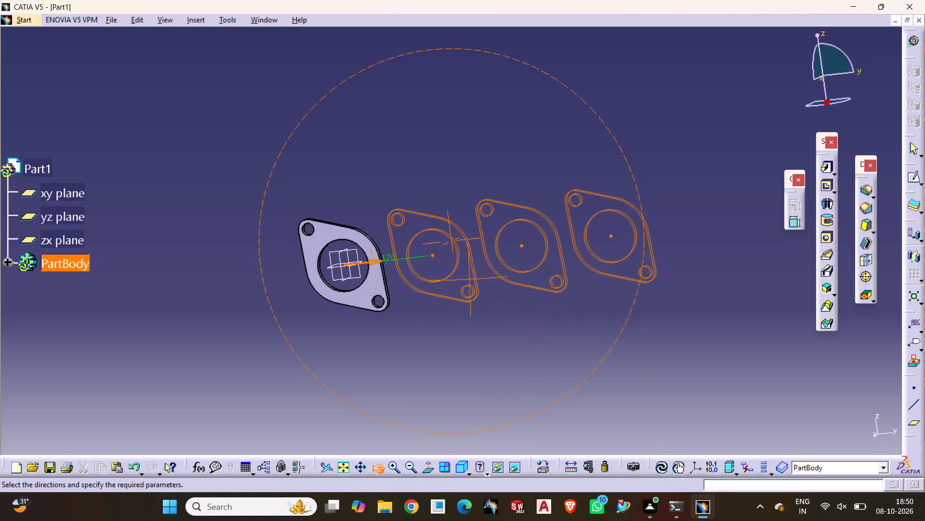
pyautogui.moveTo(470, 279); pyautogui.dragTo(470, 276)
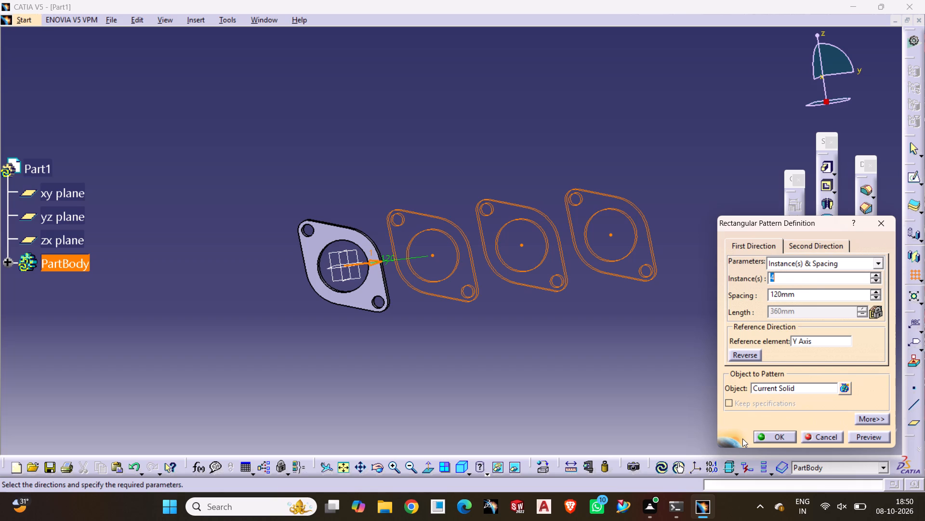
# Replace the pattern's reference element with the yz plane for the first direction.
pyautogui.click(807, 339)
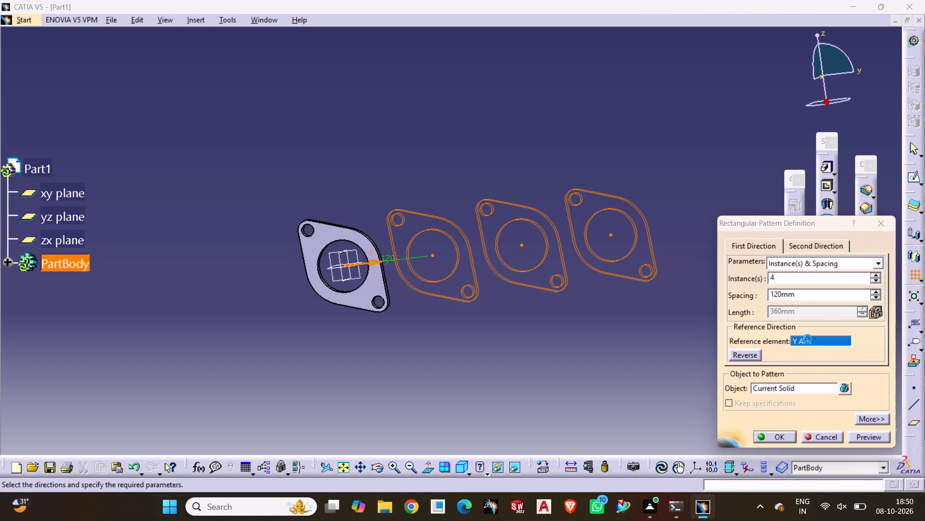
pyautogui.click(63, 214)
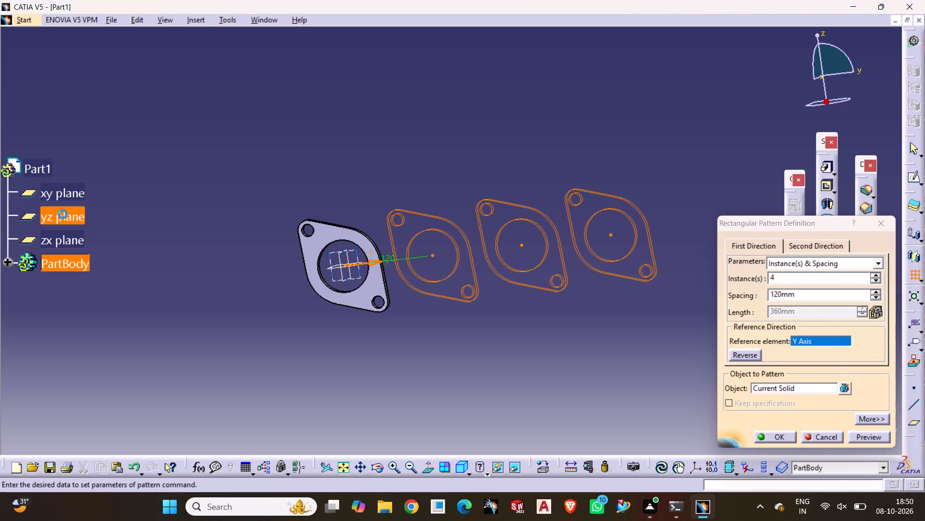
pyautogui.click(286, 325)
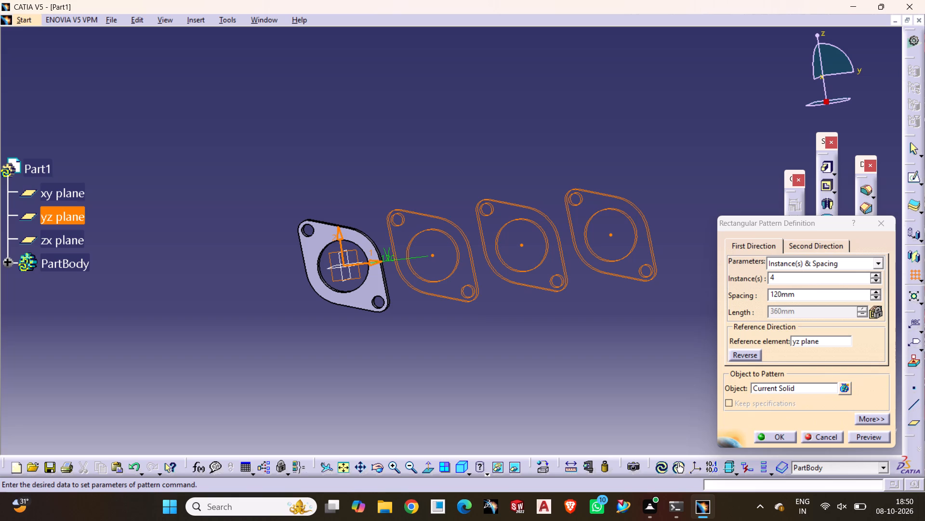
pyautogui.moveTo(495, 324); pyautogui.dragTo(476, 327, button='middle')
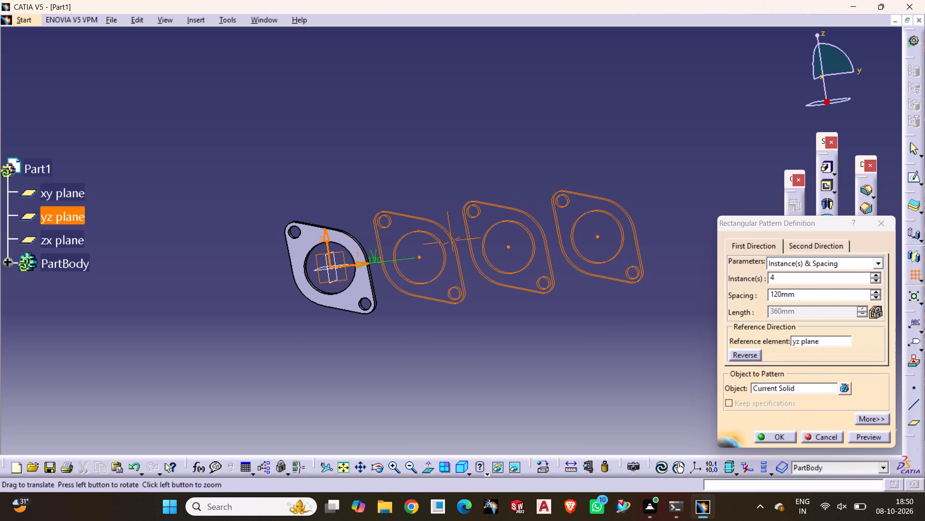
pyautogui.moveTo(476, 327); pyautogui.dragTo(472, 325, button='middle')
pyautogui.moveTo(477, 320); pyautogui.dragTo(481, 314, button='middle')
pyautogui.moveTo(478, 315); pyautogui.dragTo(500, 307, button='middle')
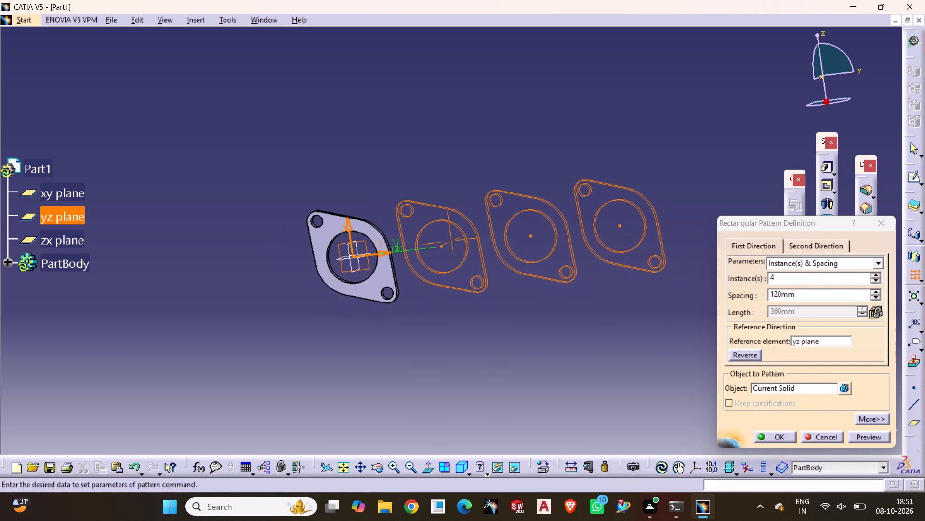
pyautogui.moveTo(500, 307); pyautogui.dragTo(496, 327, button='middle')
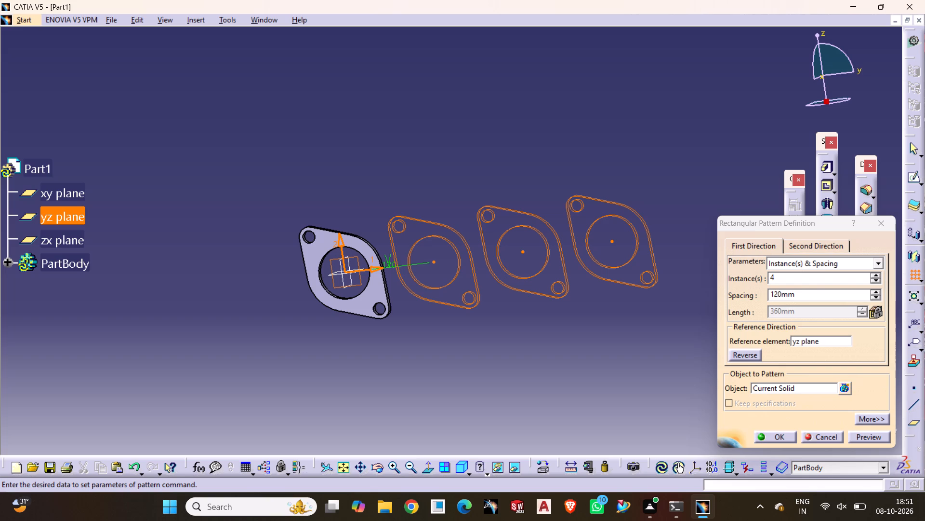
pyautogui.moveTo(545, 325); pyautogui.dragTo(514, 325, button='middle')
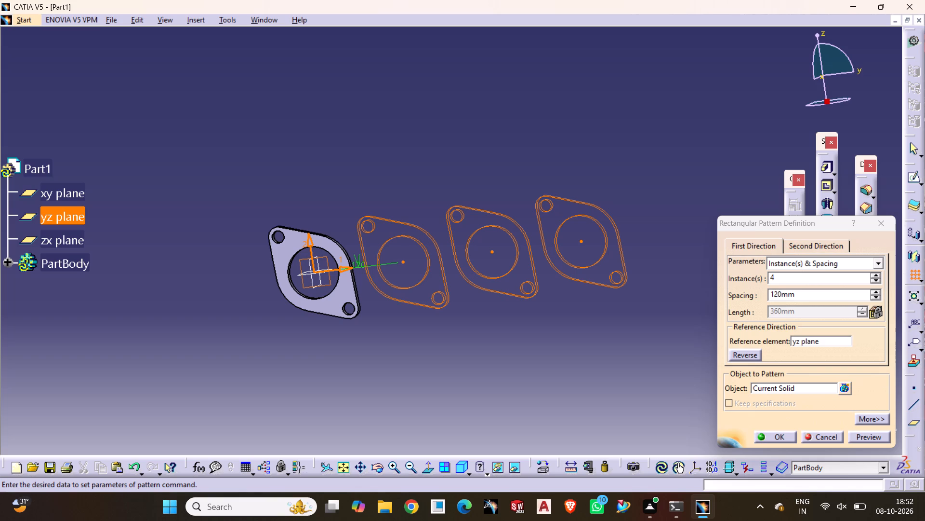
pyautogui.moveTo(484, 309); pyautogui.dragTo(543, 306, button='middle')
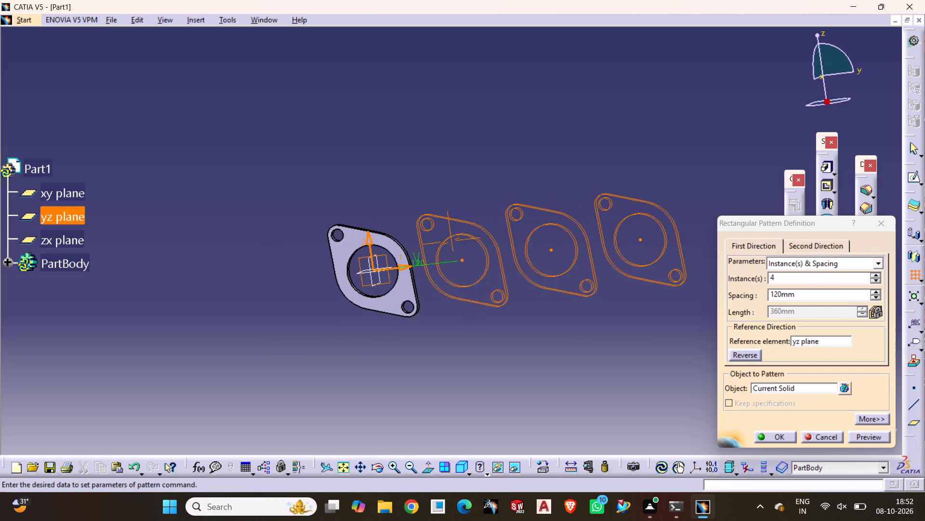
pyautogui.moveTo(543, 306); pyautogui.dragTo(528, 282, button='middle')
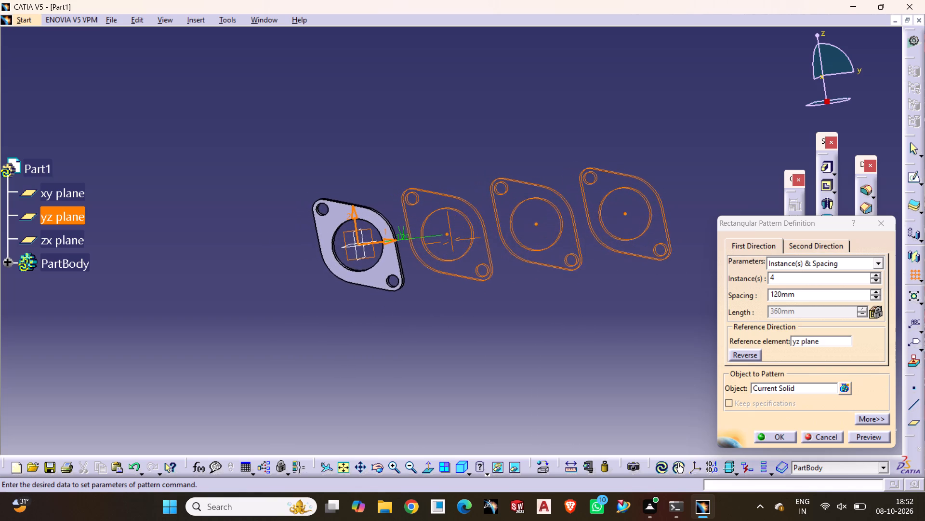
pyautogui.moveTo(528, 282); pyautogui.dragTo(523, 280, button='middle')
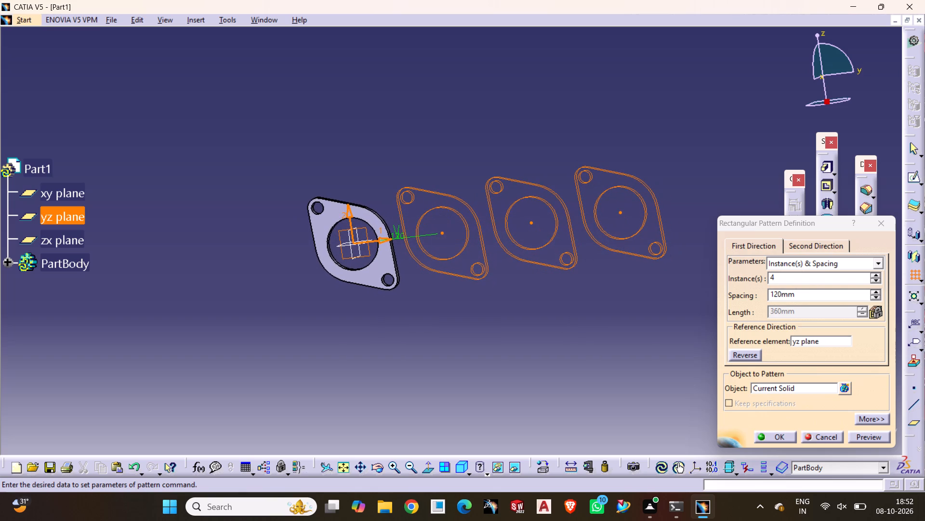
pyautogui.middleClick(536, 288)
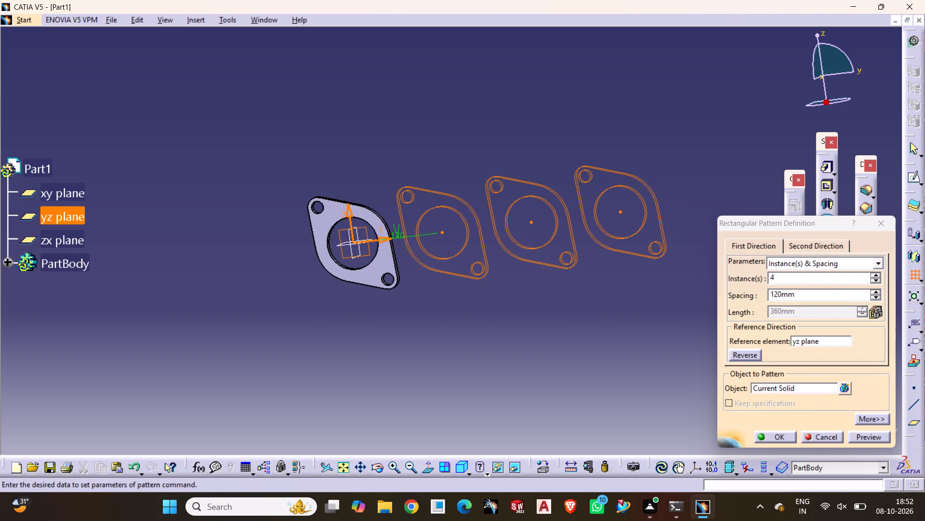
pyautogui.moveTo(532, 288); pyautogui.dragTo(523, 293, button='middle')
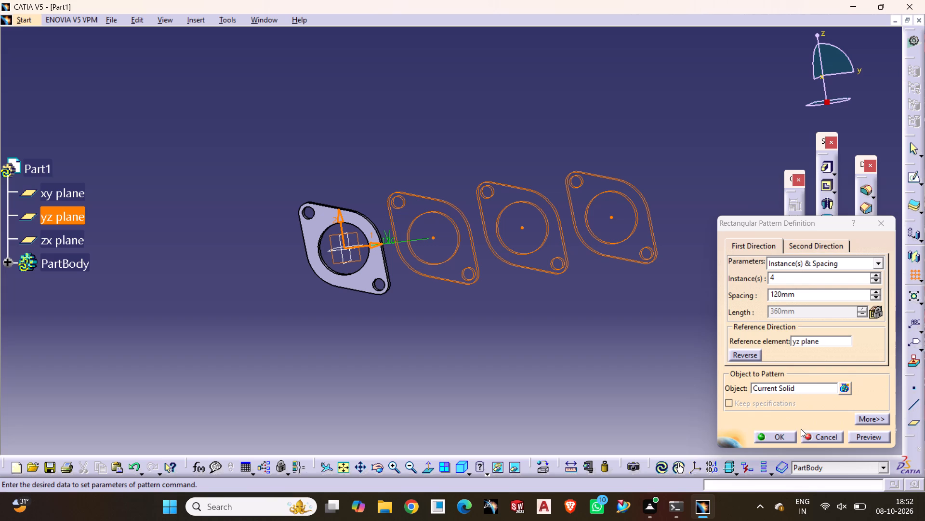
# Preview the flange copies and create the rectangular pattern with its current definition.
pyautogui.click(863, 441)
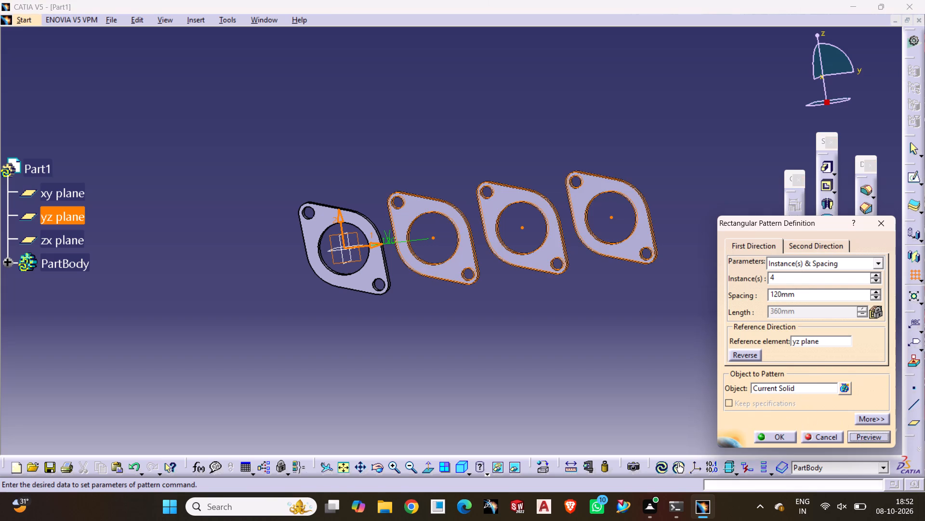
pyautogui.moveTo(542, 360); pyautogui.dragTo(537, 334, button='middle')
pyautogui.middleClick(537, 337)
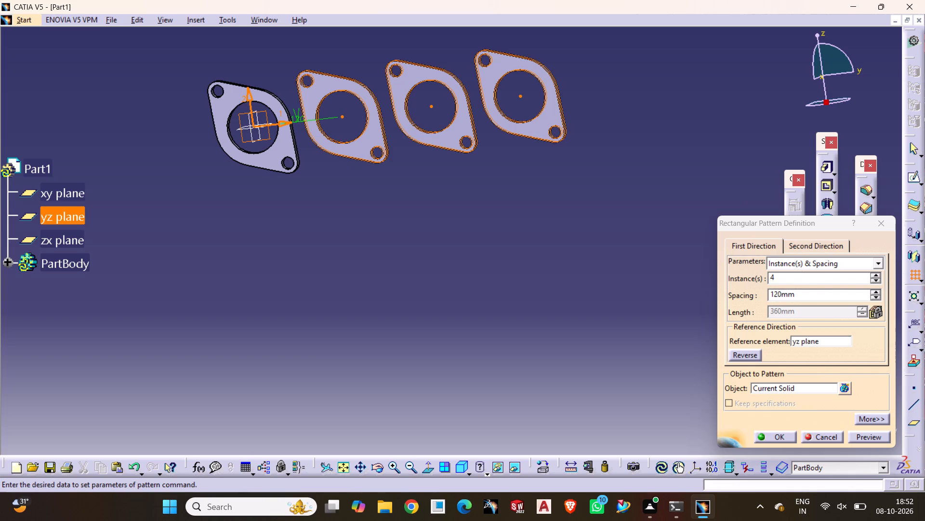
pyautogui.click(785, 435)
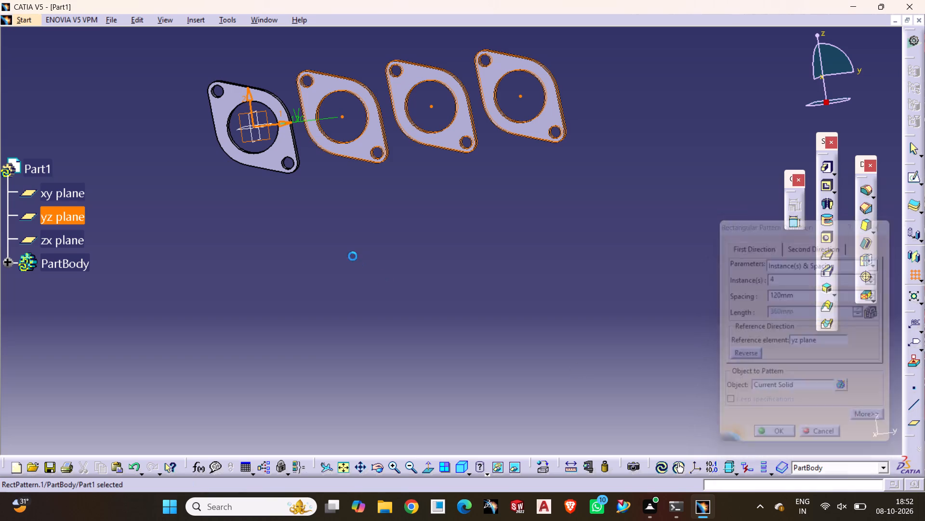
pyautogui.click(444, 239)
# Examine the finished row of patterned flanges and the axis line running through it.
pyautogui.moveTo(464, 221); pyautogui.dragTo(471, 310, button='middle')
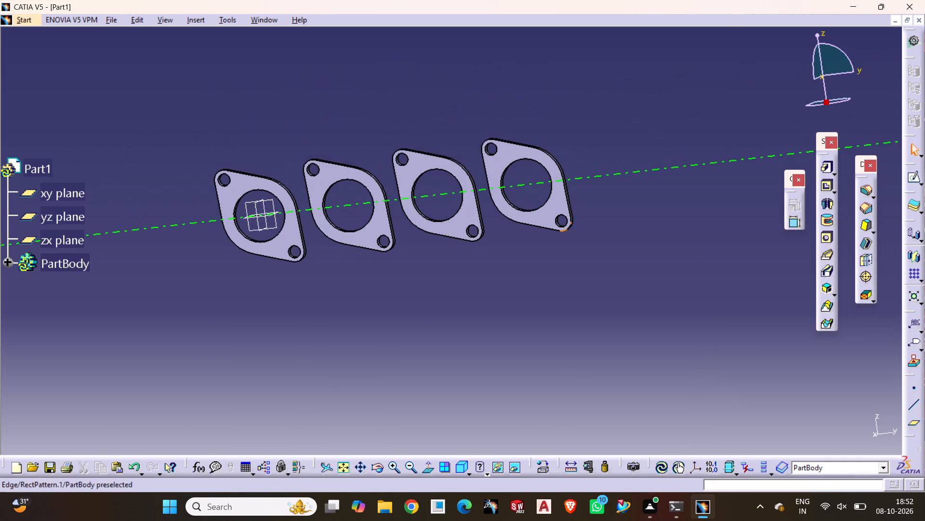
pyautogui.moveTo(615, 173); pyautogui.dragTo(596, 203)
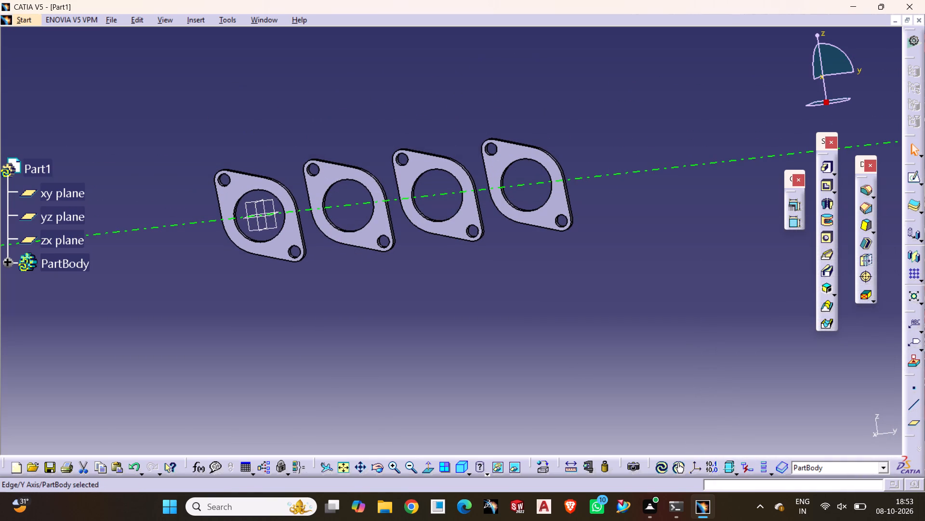
pyautogui.click(380, 467)
pyautogui.moveTo(638, 170); pyautogui.dragTo(638, 172)
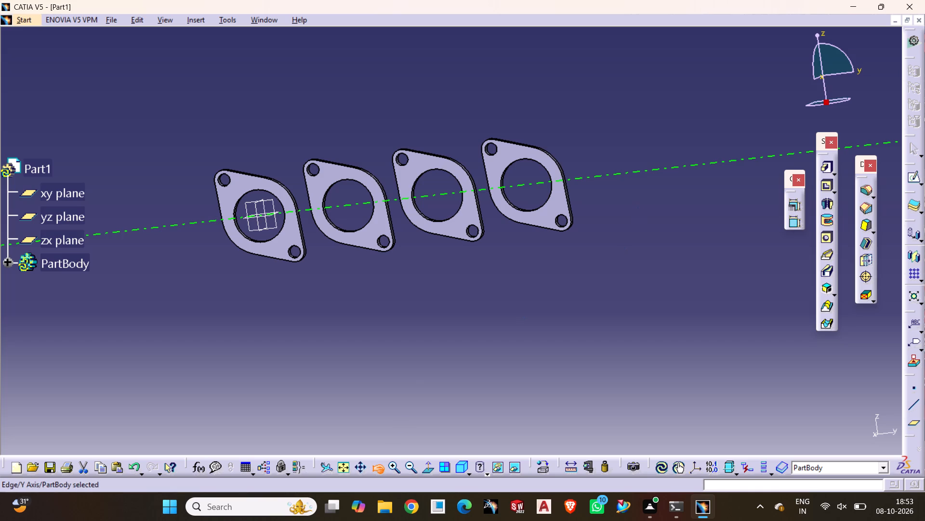
pyautogui.moveTo(638, 172); pyautogui.dragTo(656, 176)
pyautogui.click(565, 274)
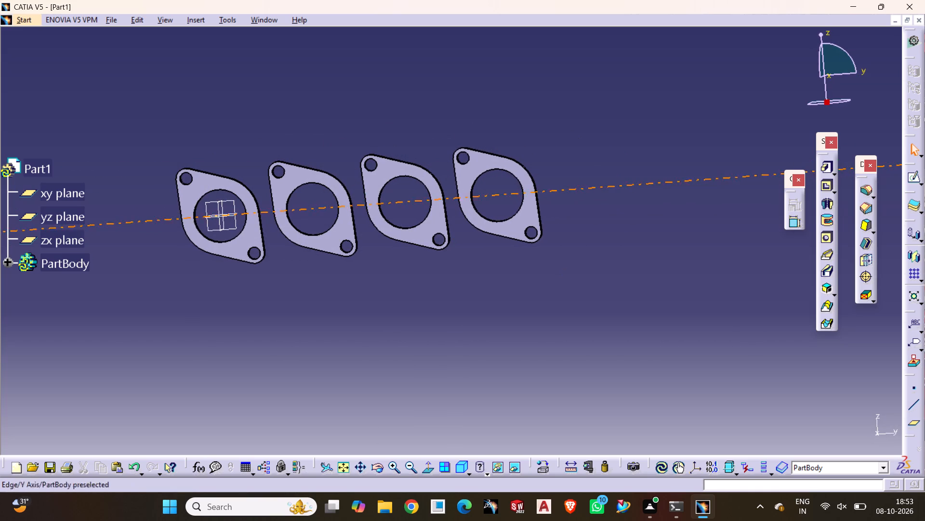
pyautogui.moveTo(437, 187); pyautogui.dragTo(558, 235, button='middle')
pyautogui.click(447, 167)
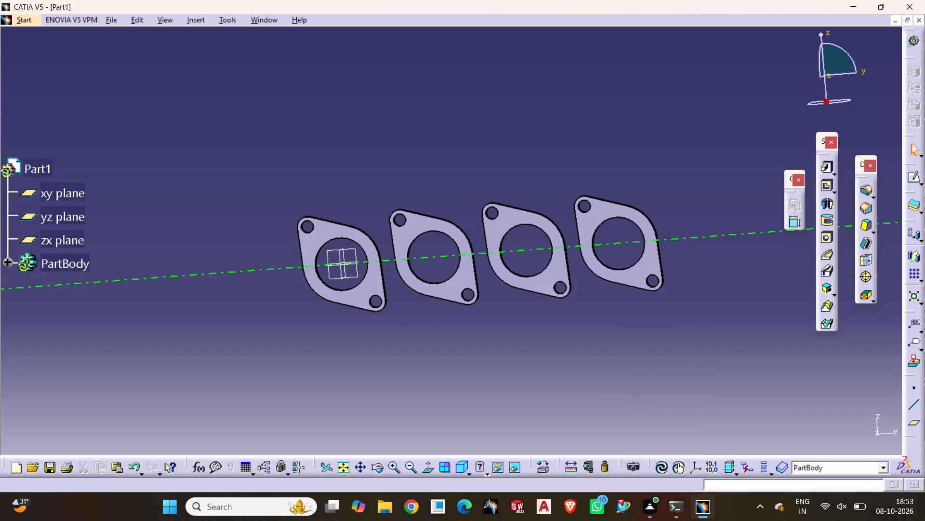
# Expand the PartBody in the specification tree and hide the Y Axis.
pyautogui.scroll(-2, 31, 253)
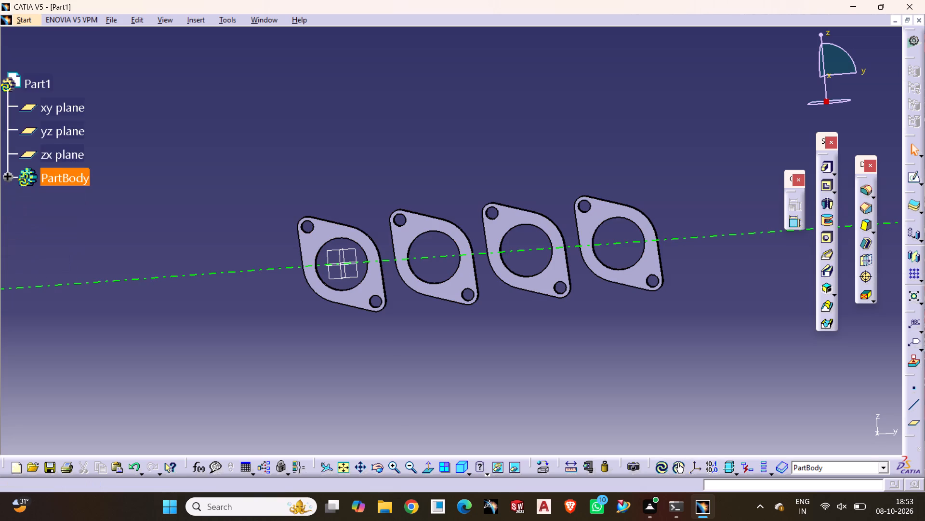
pyautogui.click(7, 178)
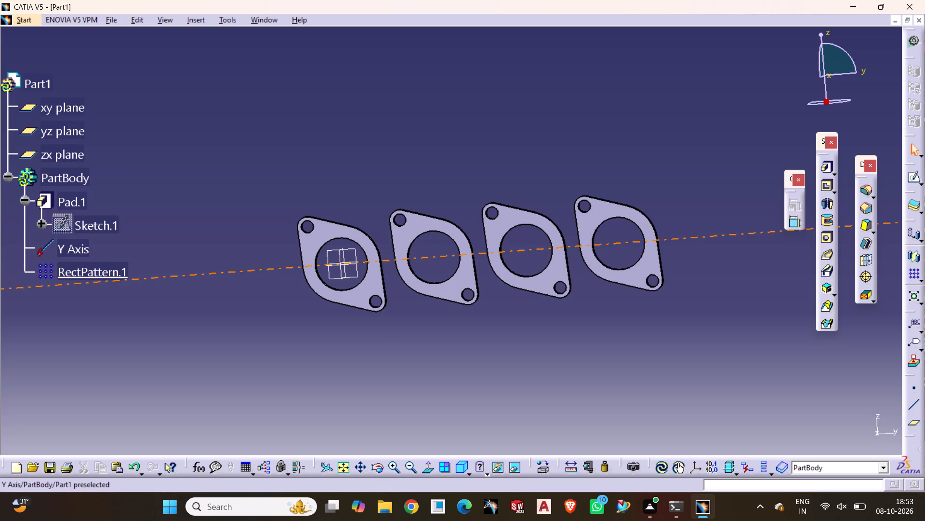
pyautogui.click(71, 248)
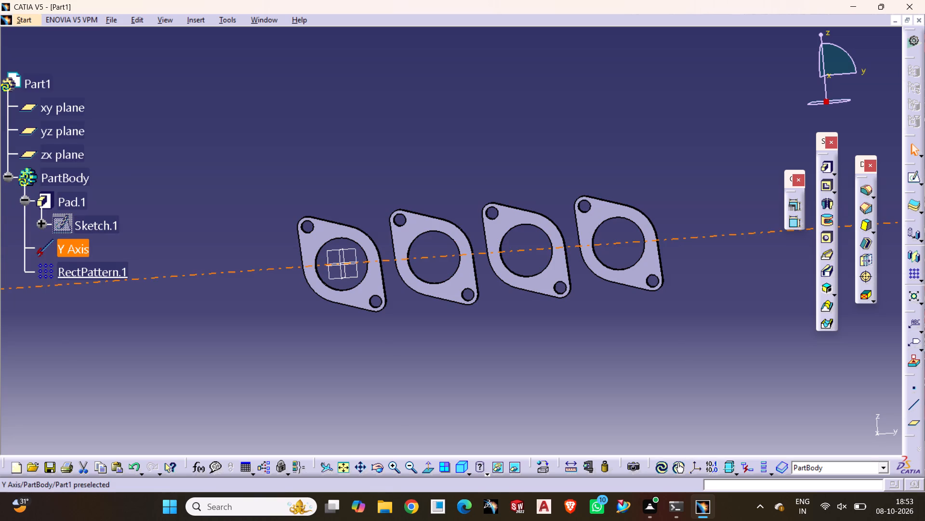
pyautogui.rightClick(41, 250)
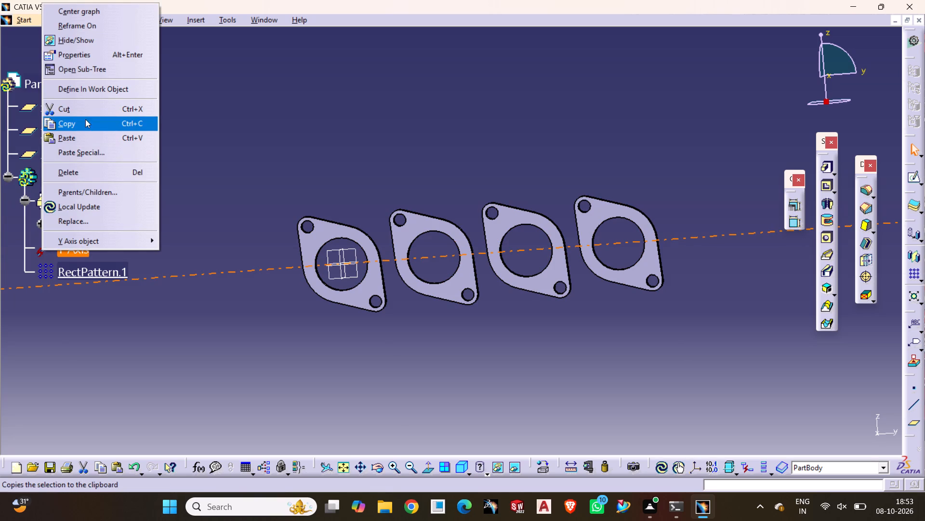
pyautogui.click(104, 38)
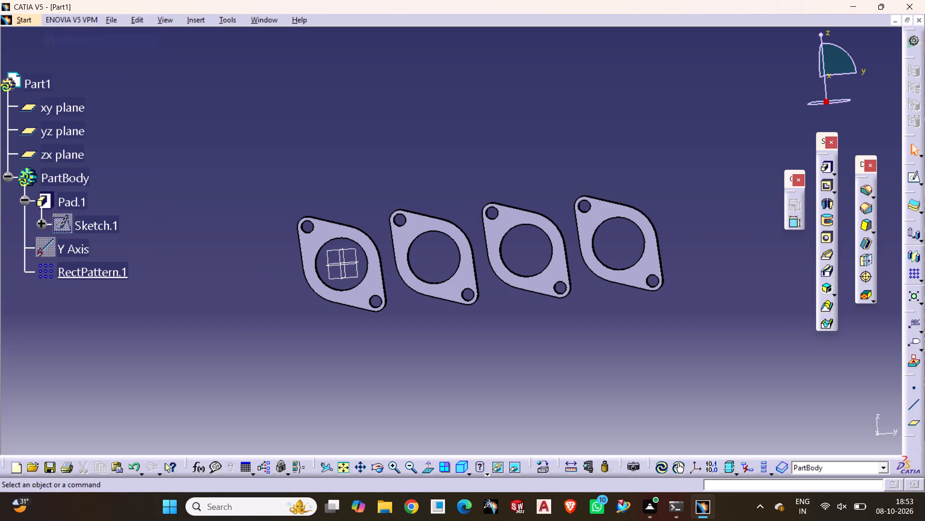
pyautogui.click(198, 299)
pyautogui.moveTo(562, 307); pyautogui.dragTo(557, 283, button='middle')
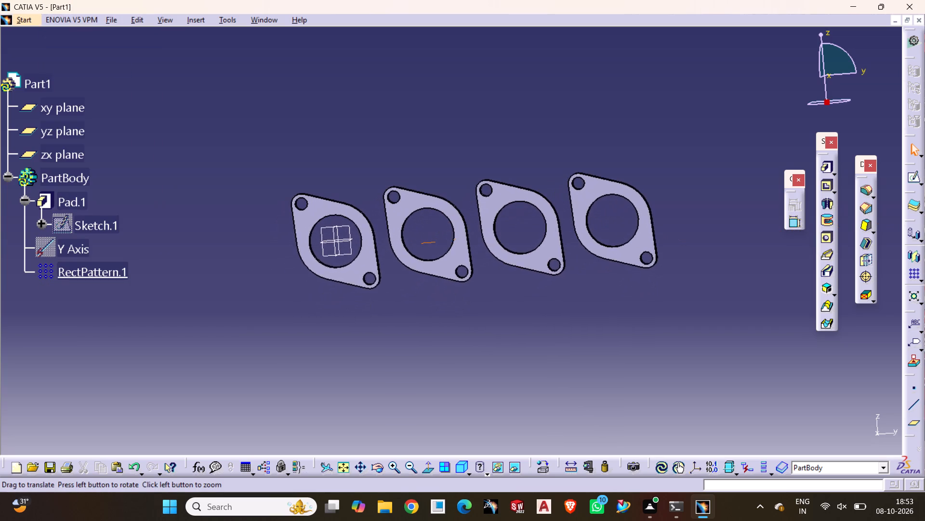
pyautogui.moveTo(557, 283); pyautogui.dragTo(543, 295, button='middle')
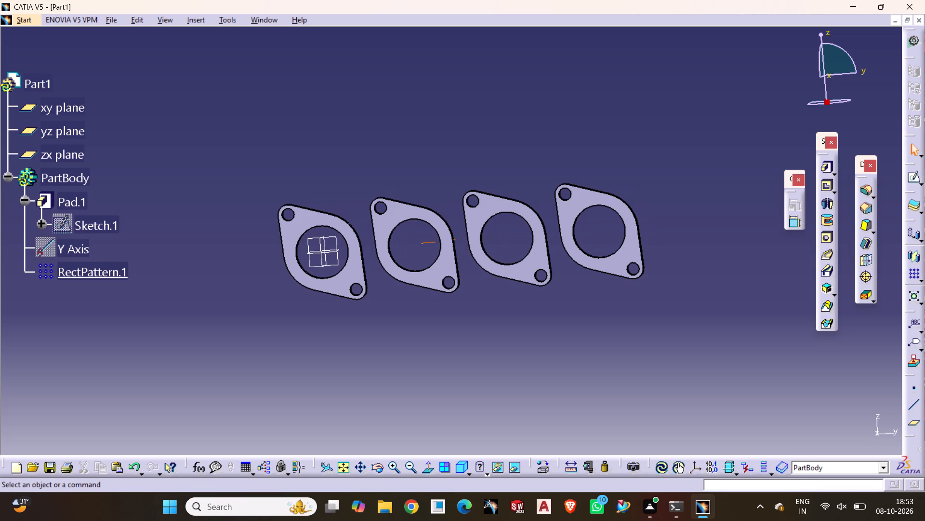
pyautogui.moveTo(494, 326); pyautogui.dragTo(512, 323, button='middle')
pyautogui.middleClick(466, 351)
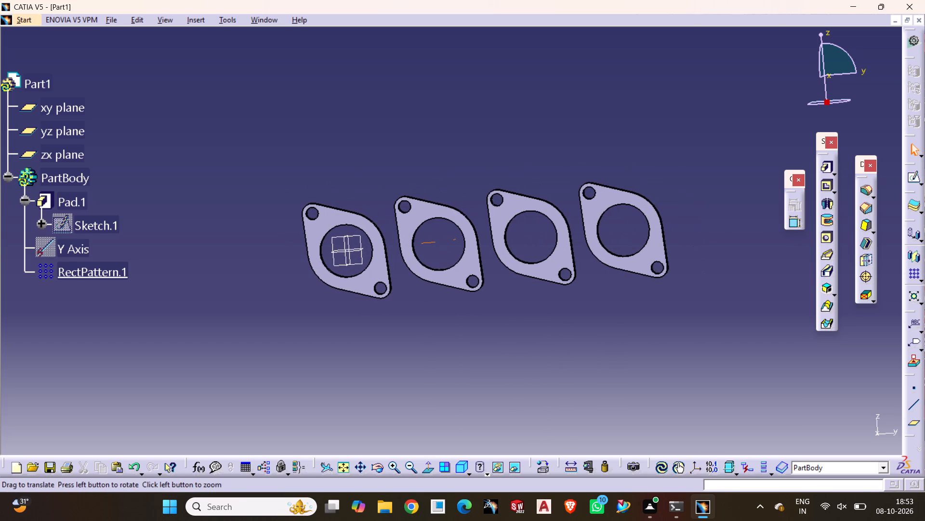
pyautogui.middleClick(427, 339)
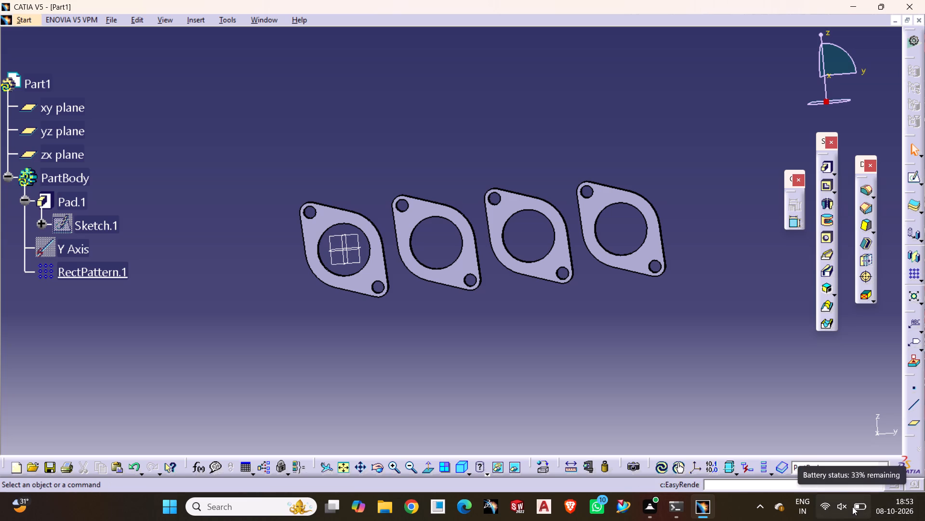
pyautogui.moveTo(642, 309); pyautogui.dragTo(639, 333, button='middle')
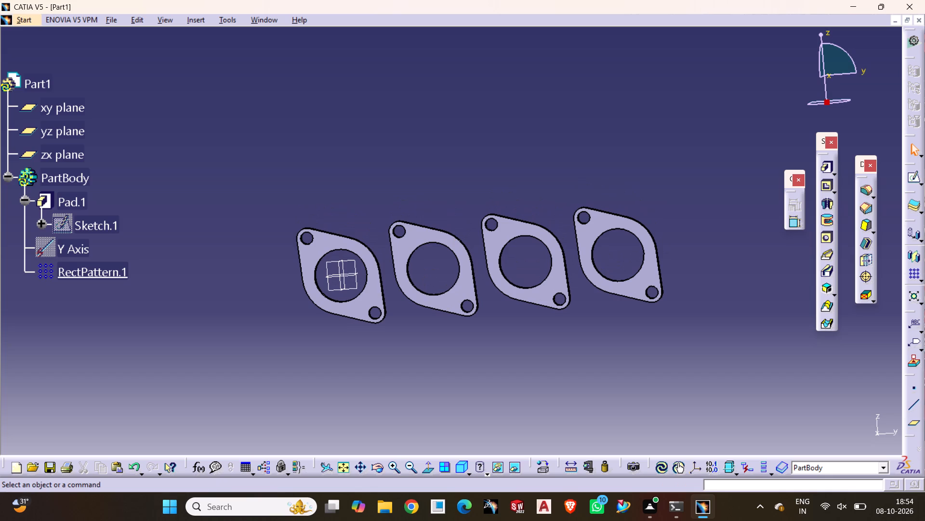
# Examine the row of flanges and their thickness from several tilted viewing angles.
pyautogui.click(376, 468)
pyautogui.middleClick(462, 328)
pyautogui.moveTo(462, 328); pyautogui.dragTo(458, 291)
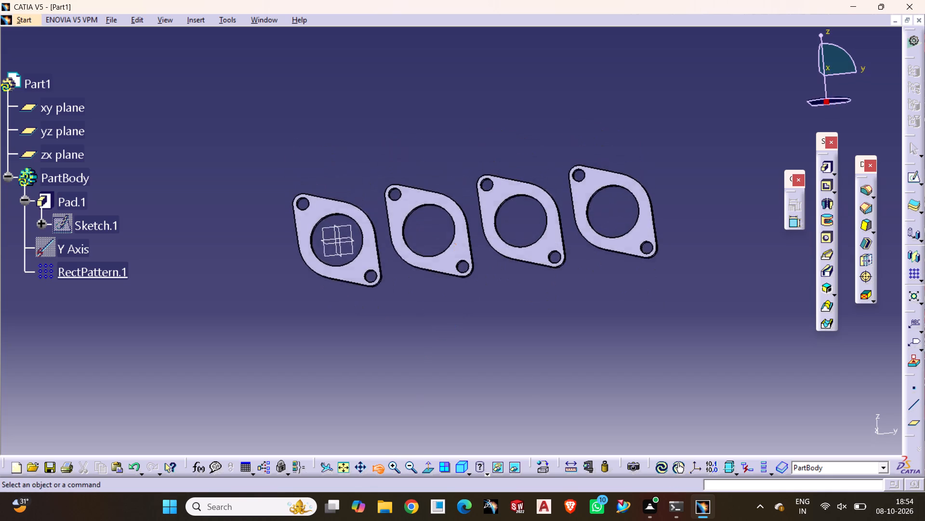
pyautogui.moveTo(458, 291); pyautogui.dragTo(453, 240)
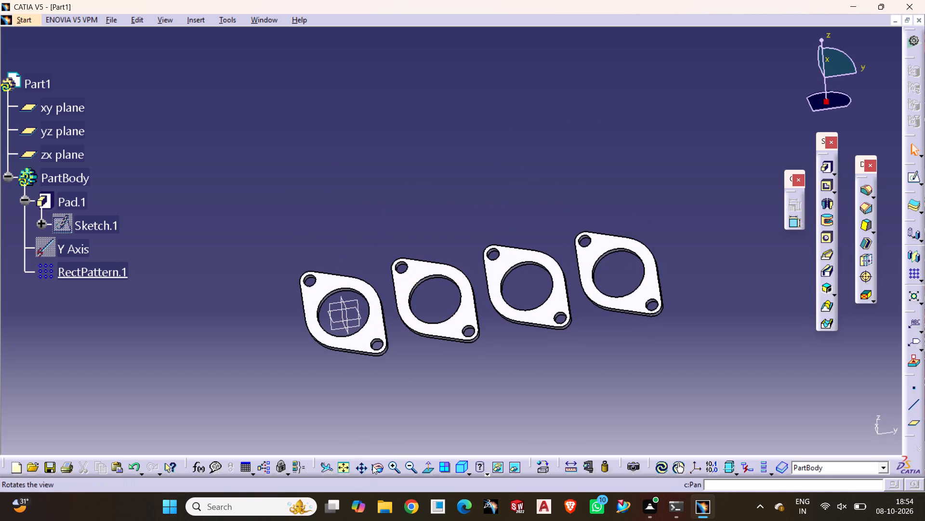
pyautogui.moveTo(403, 404); pyautogui.dragTo(401, 361)
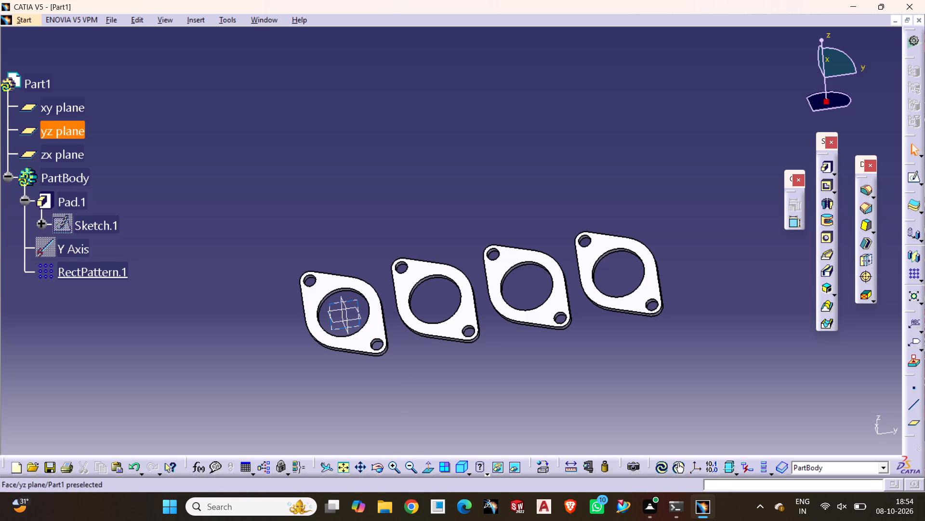
pyautogui.click(380, 467)
pyautogui.moveTo(427, 359); pyautogui.dragTo(426, 283)
pyautogui.moveTo(431, 377); pyautogui.dragTo(451, 218, button='middle')
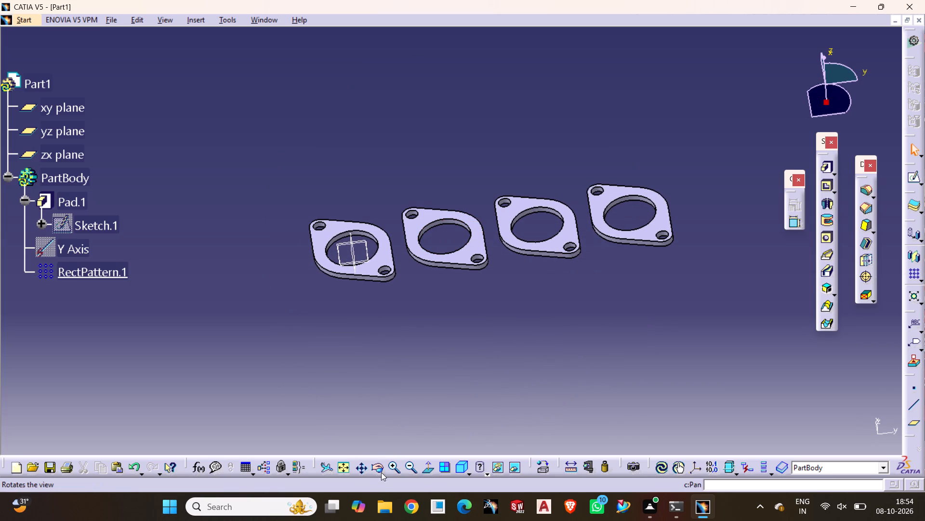
pyautogui.moveTo(413, 317); pyautogui.dragTo(411, 332)
pyautogui.click(373, 467)
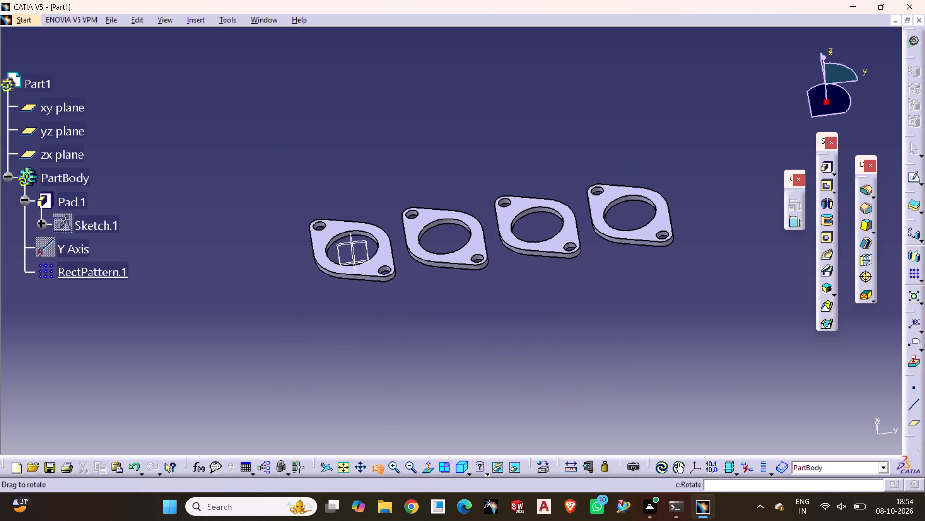
pyautogui.moveTo(457, 298); pyautogui.dragTo(455, 359)
pyautogui.moveTo(491, 217); pyautogui.dragTo(484, 297, button='middle')
pyautogui.moveTo(430, 324); pyautogui.dragTo(430, 344)
pyautogui.click(383, 467)
pyautogui.moveTo(447, 339); pyautogui.dragTo(447, 358)
pyautogui.click(348, 329)
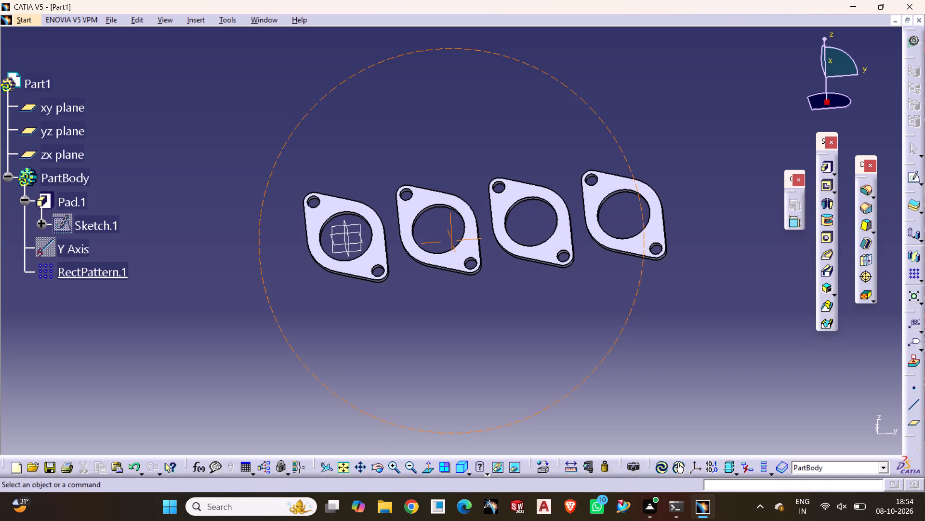
# Open a new sketch on the xy plane.
pyautogui.click(67, 110)
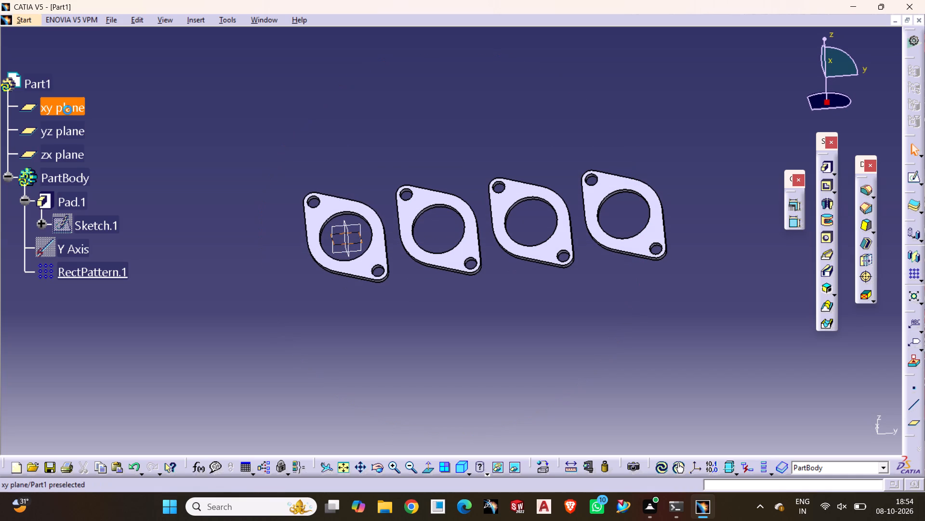
pyautogui.click(911, 177)
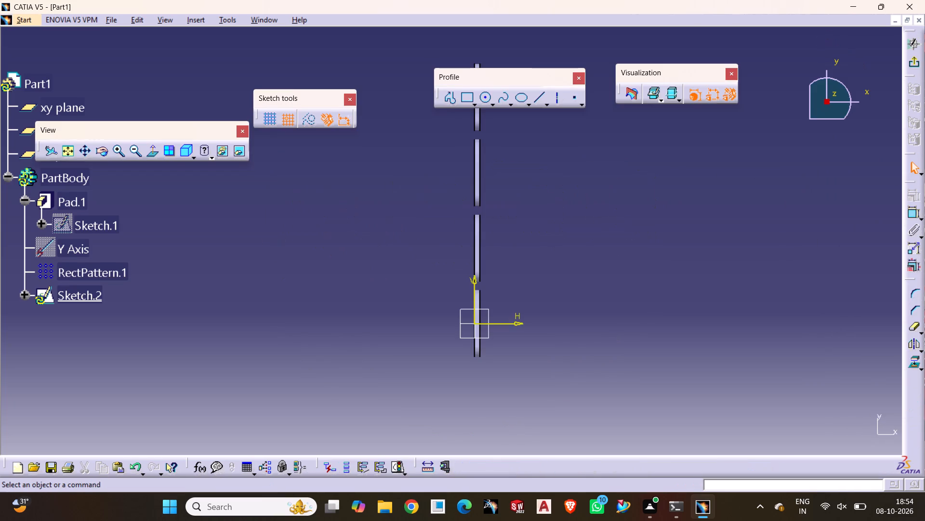
pyautogui.click(279, 272)
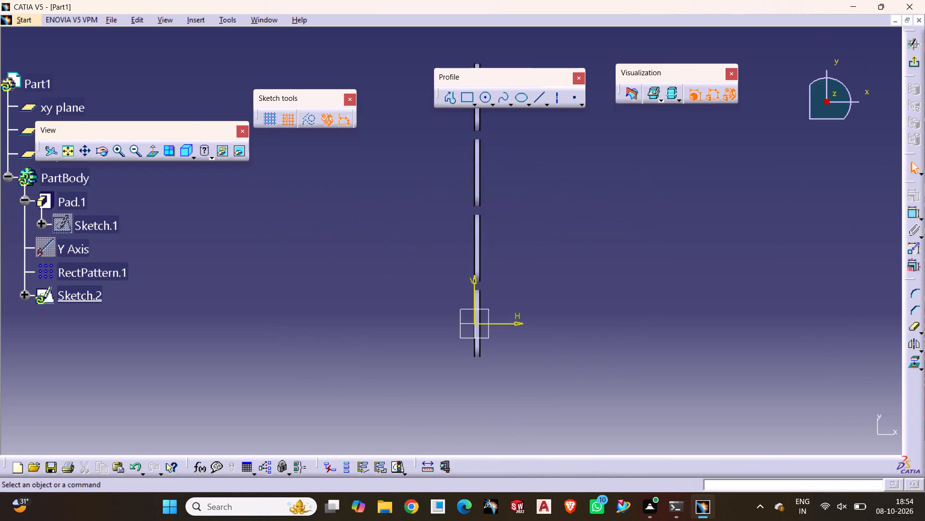
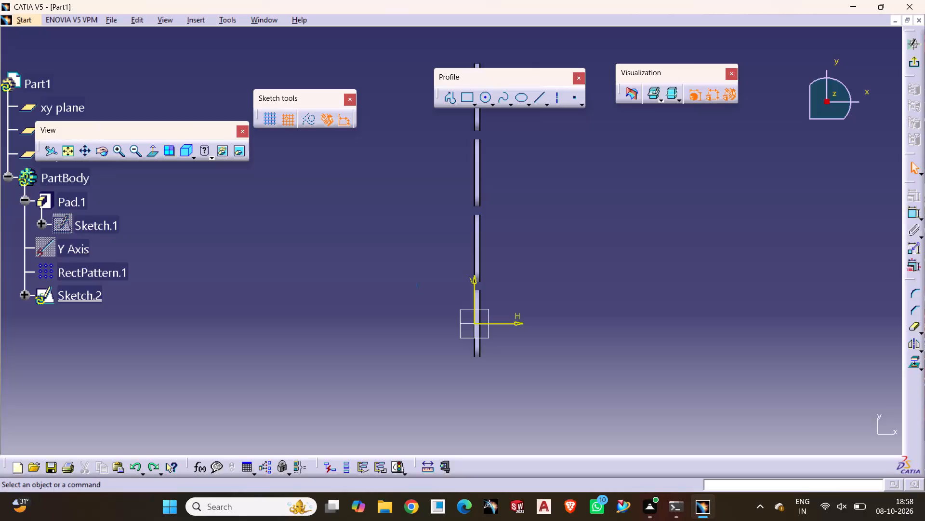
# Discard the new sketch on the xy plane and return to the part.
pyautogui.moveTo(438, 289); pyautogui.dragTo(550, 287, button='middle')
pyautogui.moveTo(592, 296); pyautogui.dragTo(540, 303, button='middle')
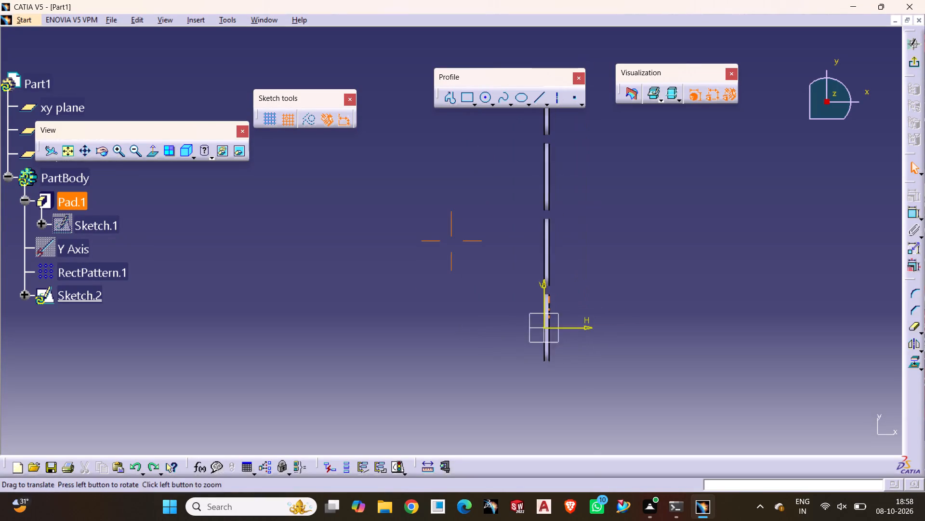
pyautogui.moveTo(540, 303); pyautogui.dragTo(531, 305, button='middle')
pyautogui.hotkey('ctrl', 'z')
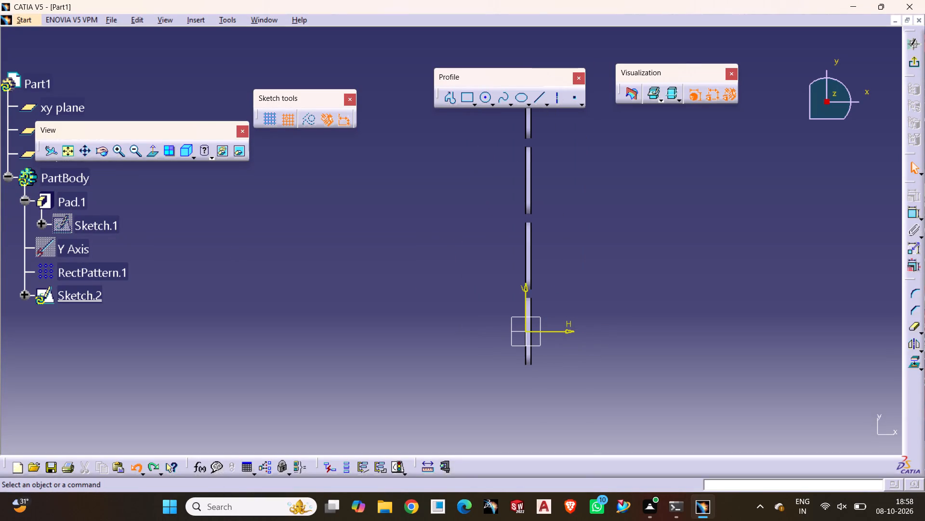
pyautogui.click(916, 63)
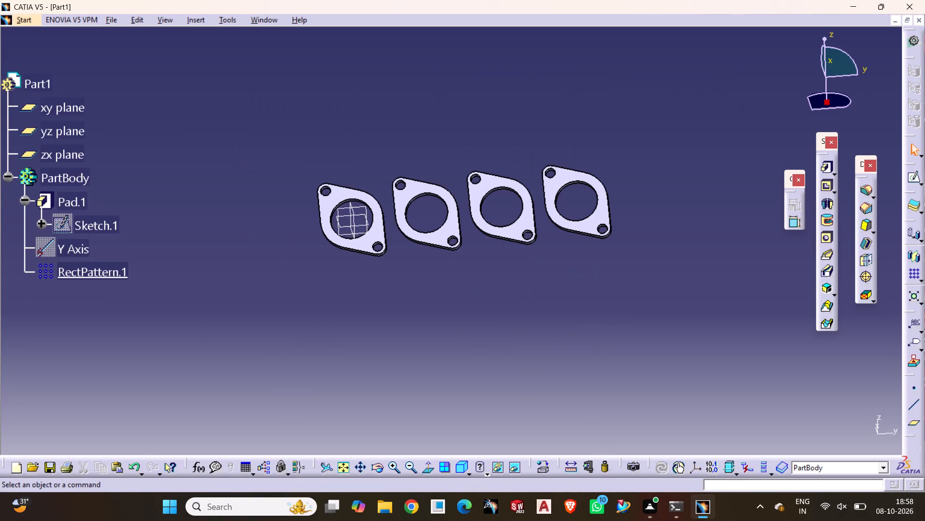
# Open a sketch on the yz plane and leave it without drawing anything.
pyautogui.click(64, 132)
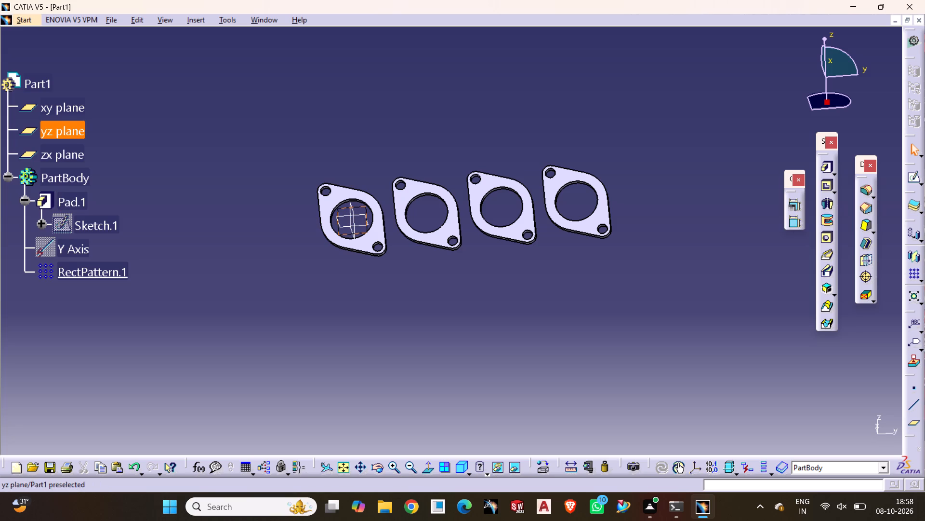
pyautogui.click(912, 178)
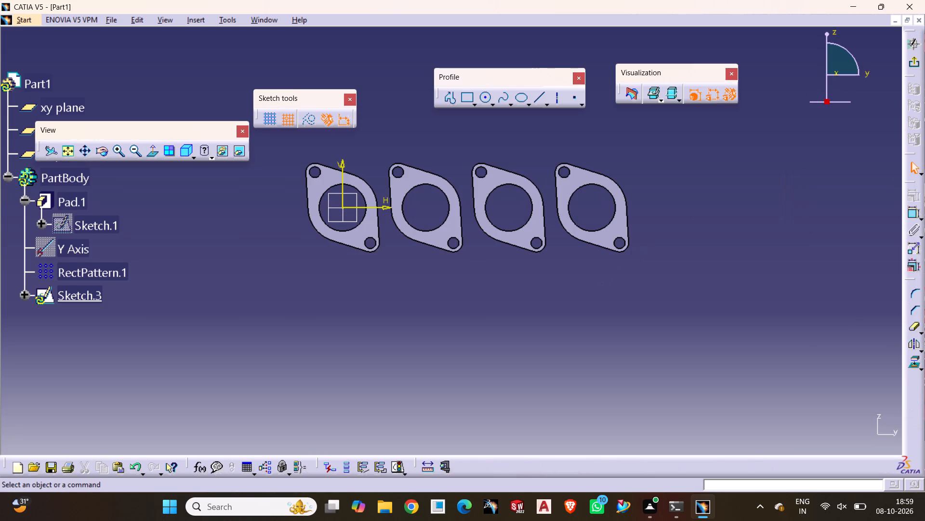
pyautogui.hotkey('ctrl', 'z')
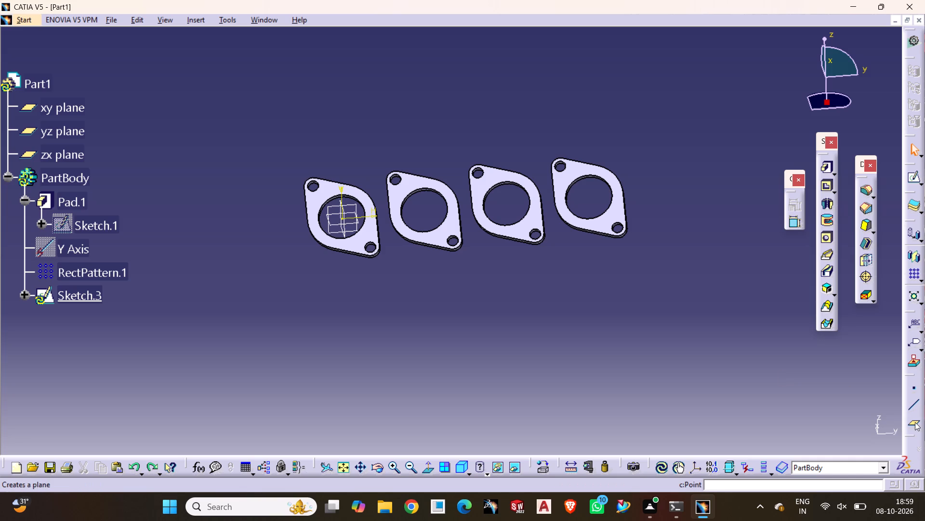
# Define a new reference plane offset 175 mm from the yz plane in the reversed direction and preview it.
pyautogui.click(58, 128)
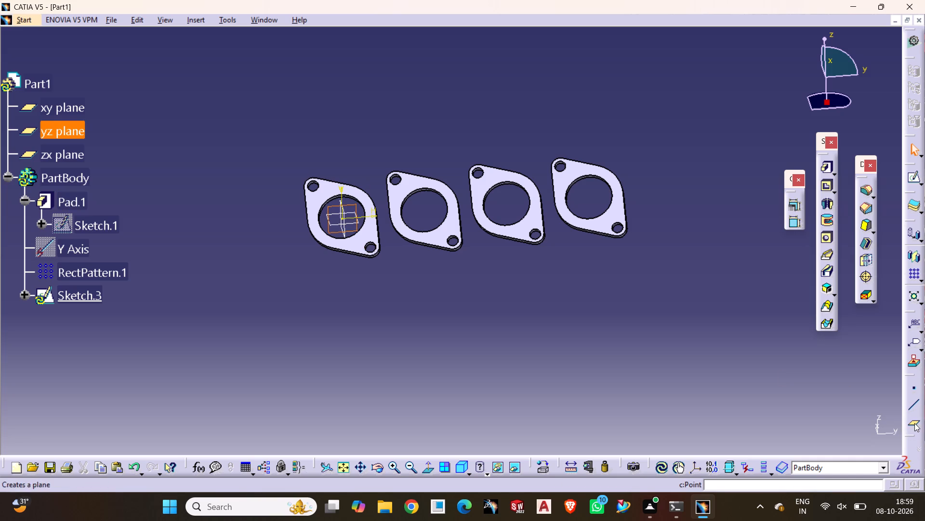
pyautogui.click(914, 423)
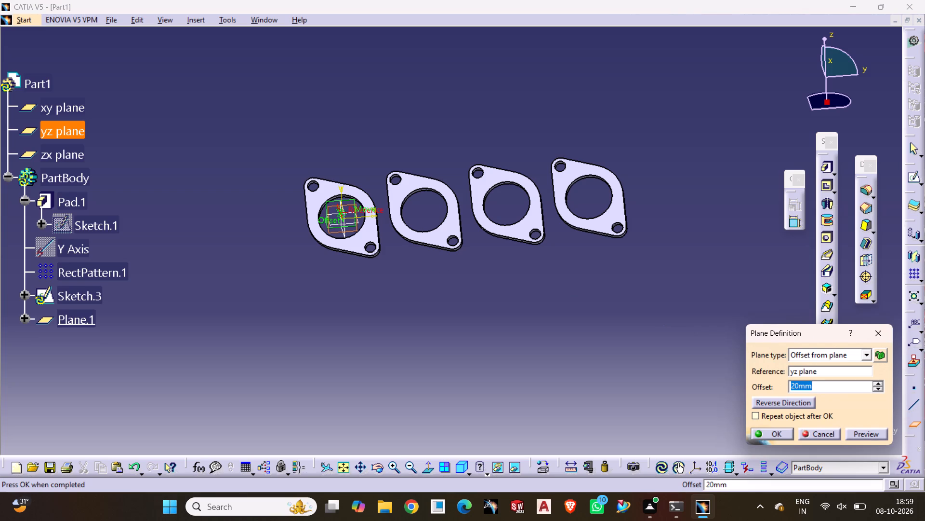
pyautogui.click(880, 385)
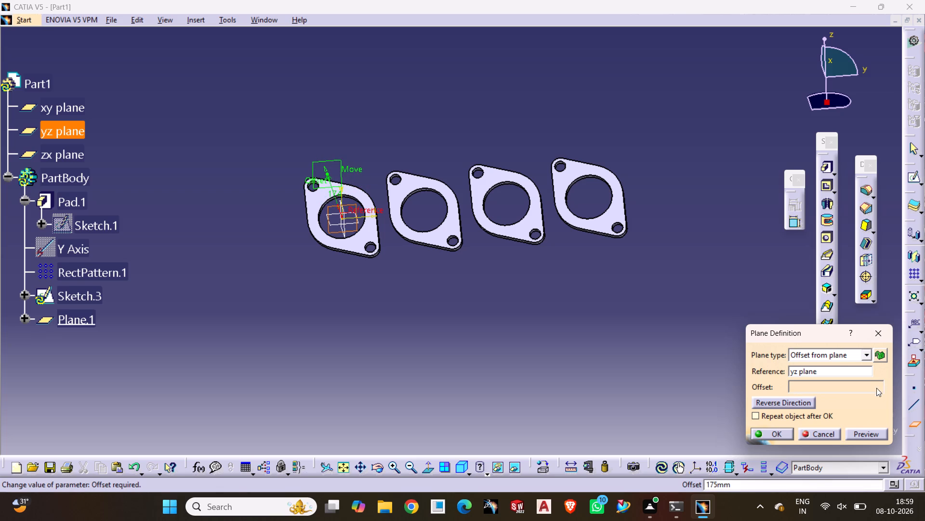
pyautogui.click(766, 405)
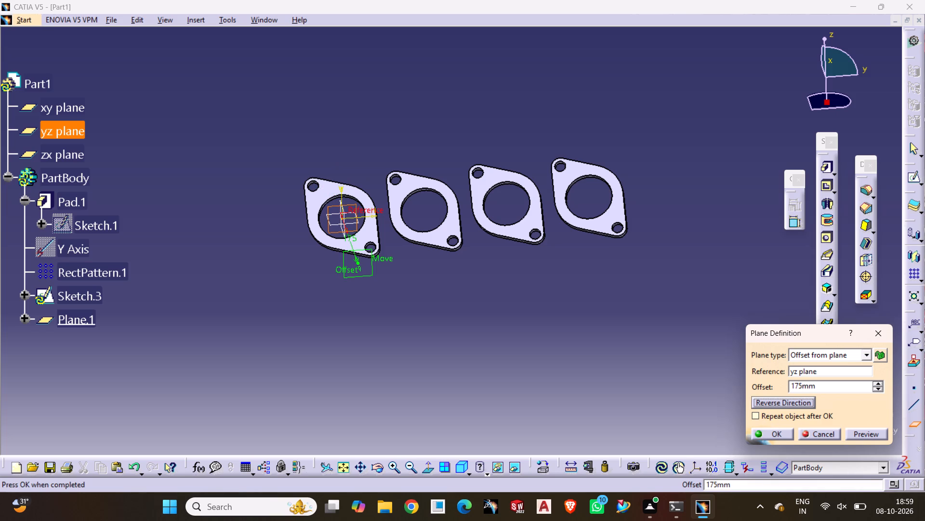
pyautogui.moveTo(585, 331); pyautogui.dragTo(573, 311, button='middle')
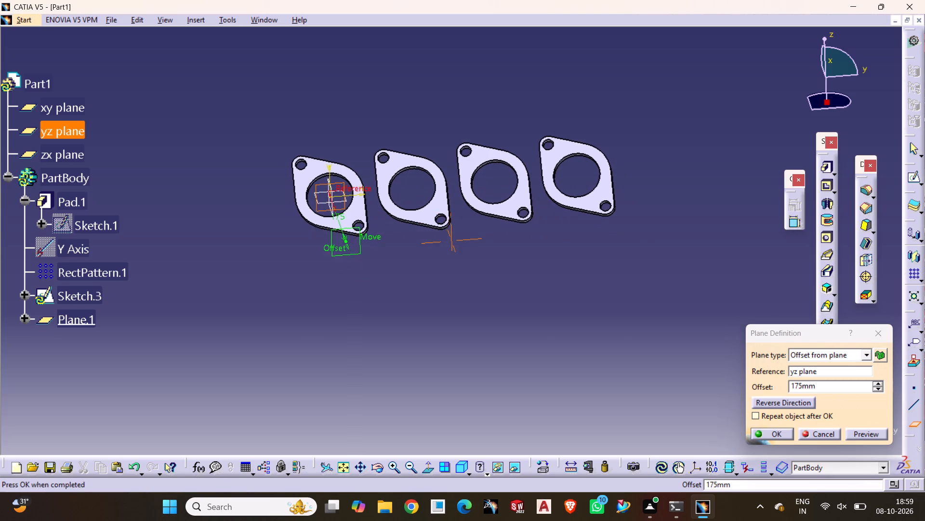
pyautogui.moveTo(573, 311); pyautogui.dragTo(597, 343, button='middle')
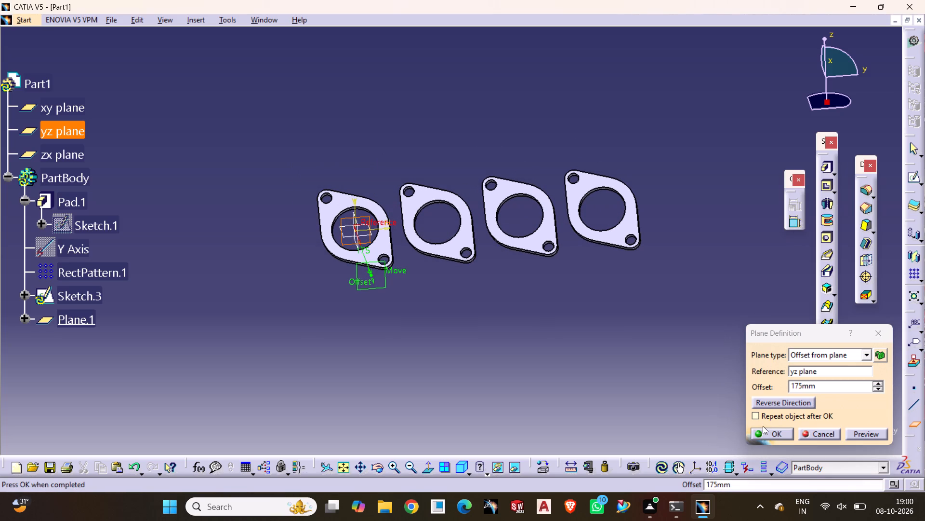
pyautogui.click(877, 436)
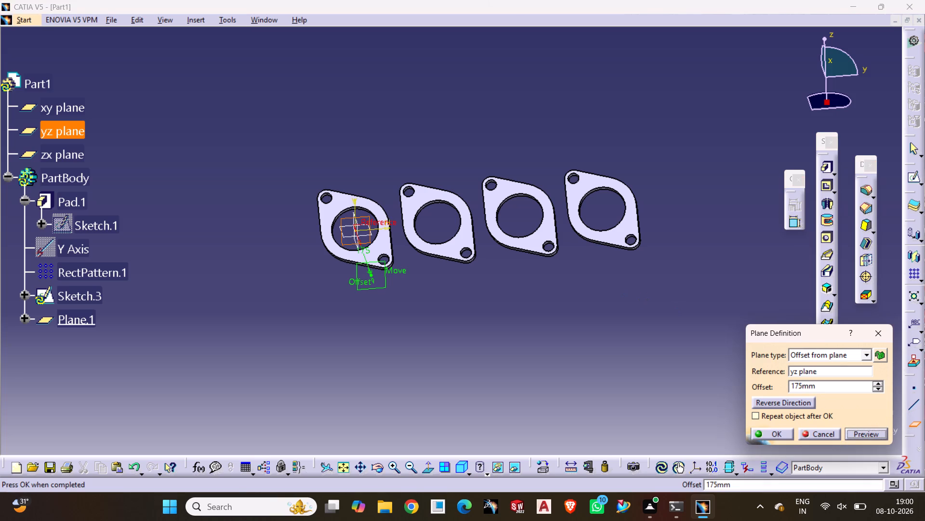
pyautogui.click(873, 432)
# Examine the offset plane's placement relative to the flanges from several angles, comparing both offset directions.
pyautogui.moveTo(378, 469); pyautogui.dragTo(385, 466)
pyautogui.moveTo(558, 315); pyautogui.dragTo(484, 317)
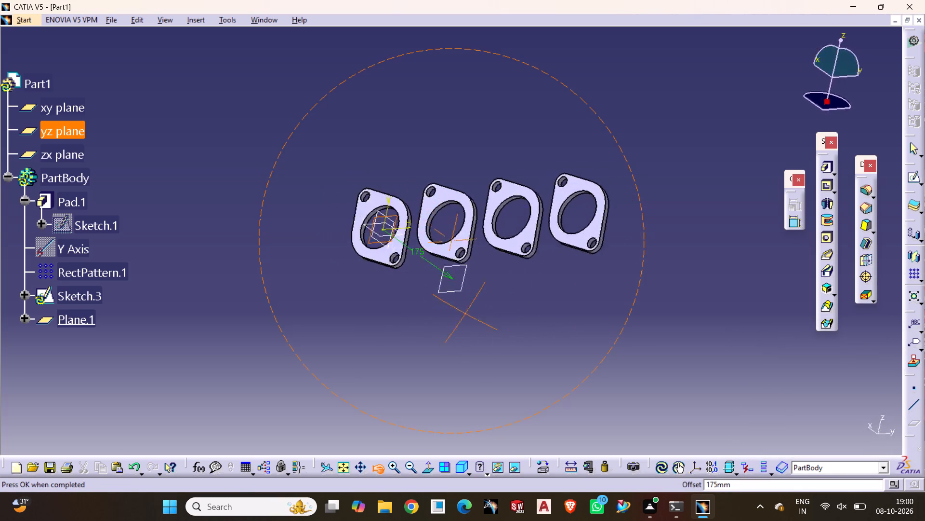
pyautogui.moveTo(484, 317); pyautogui.dragTo(562, 215)
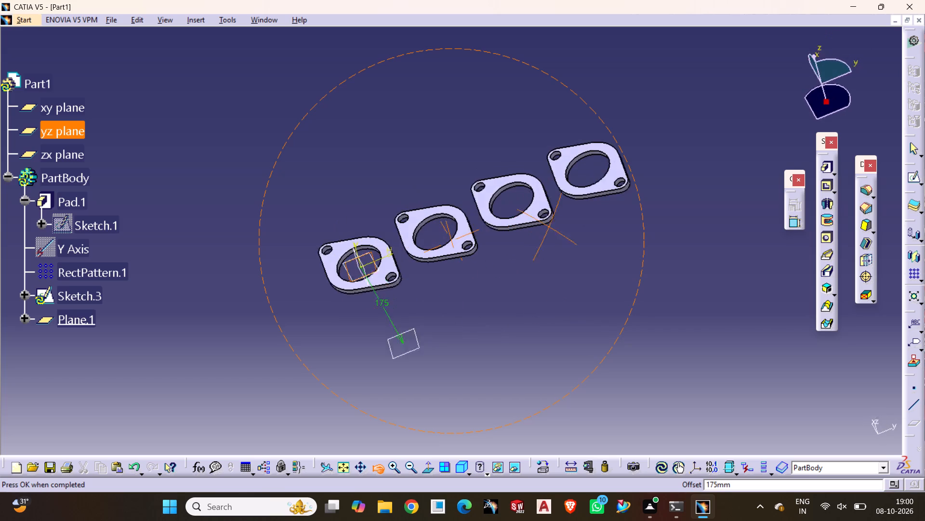
pyautogui.moveTo(562, 215); pyautogui.dragTo(584, 183)
pyautogui.moveTo(496, 272); pyautogui.dragTo(470, 177)
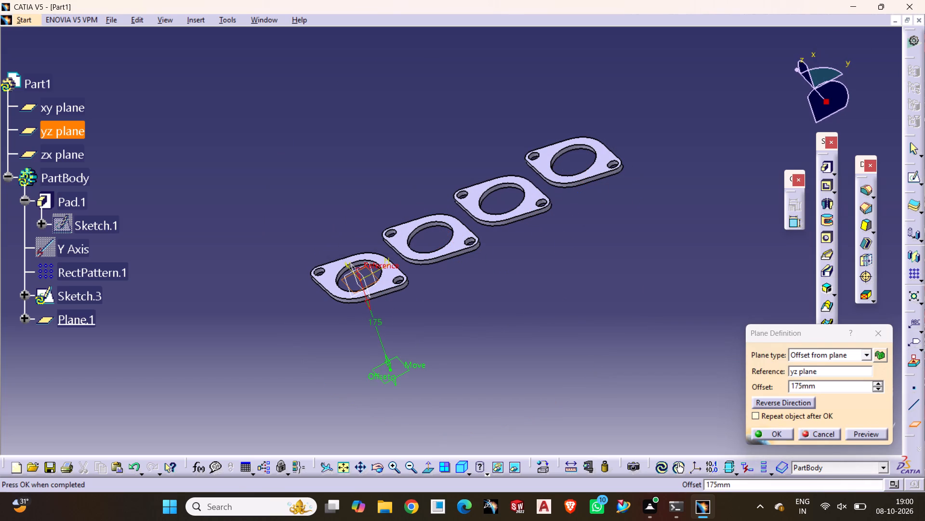
pyautogui.moveTo(374, 470); pyautogui.dragTo(381, 461)
pyautogui.moveTo(487, 314); pyautogui.dragTo(378, 230)
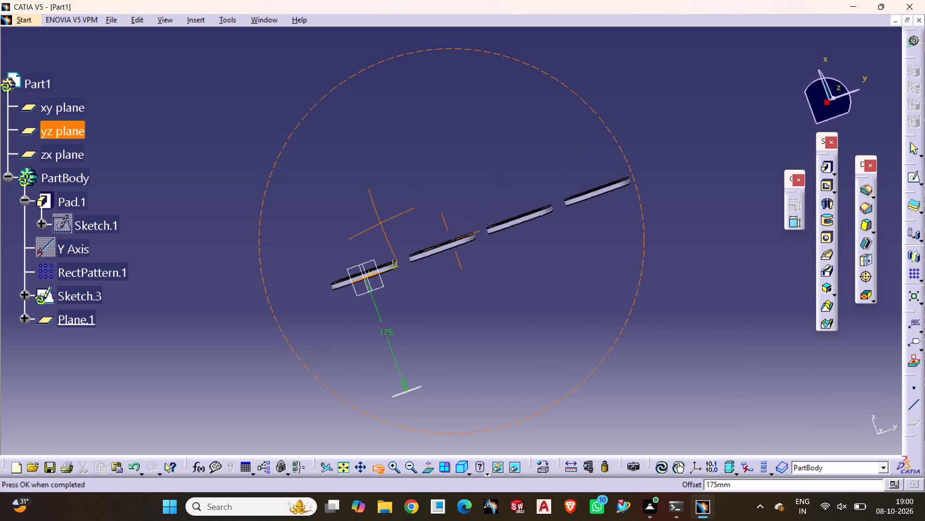
pyautogui.moveTo(378, 230); pyautogui.dragTo(734, 346)
pyautogui.moveTo(726, 347); pyautogui.dragTo(707, 346)
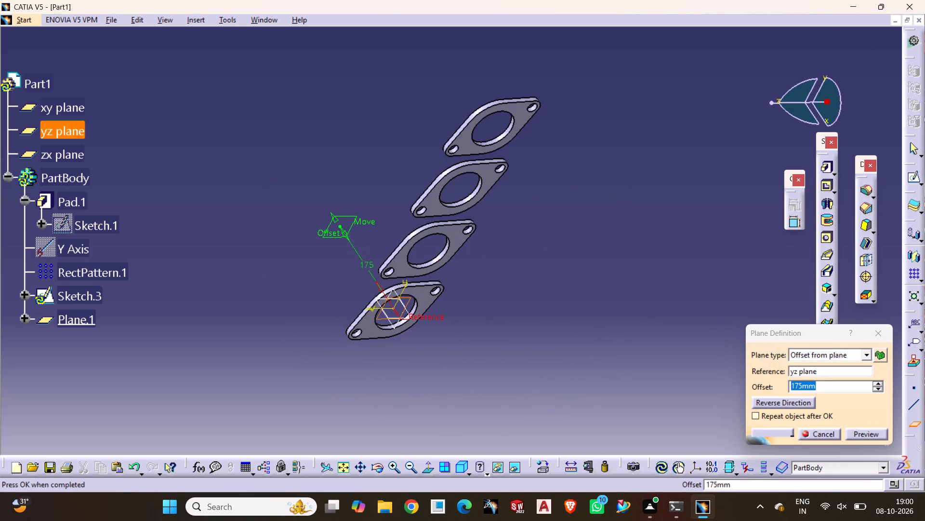
pyautogui.click(792, 406)
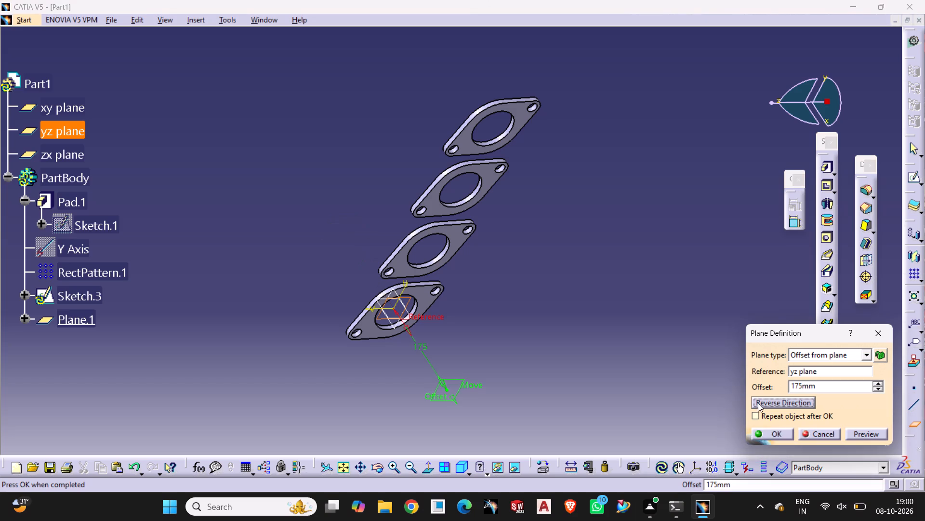
pyautogui.click(776, 400)
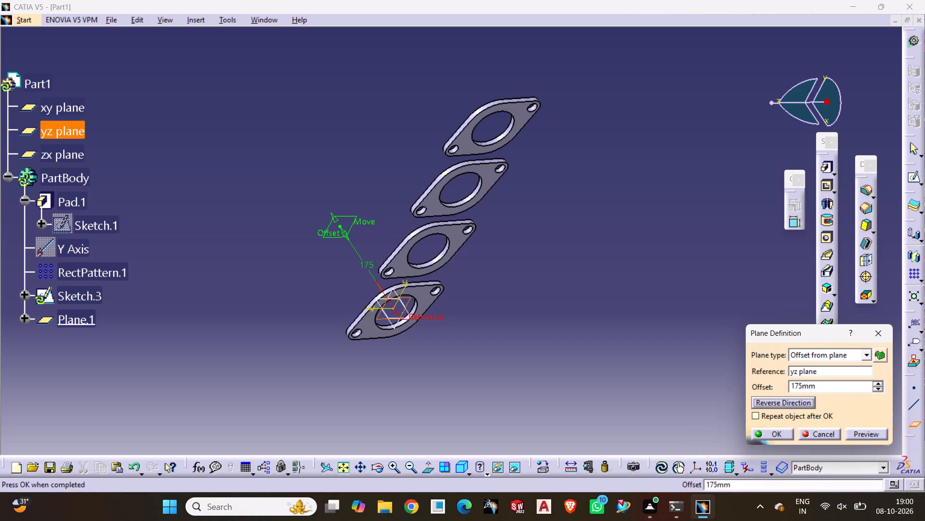
# Change the offset plane's reference to the xy plane, check its placement against the flanges, and create it at 175 mm.
pyautogui.click(824, 371)
pyautogui.rightClick(823, 373)
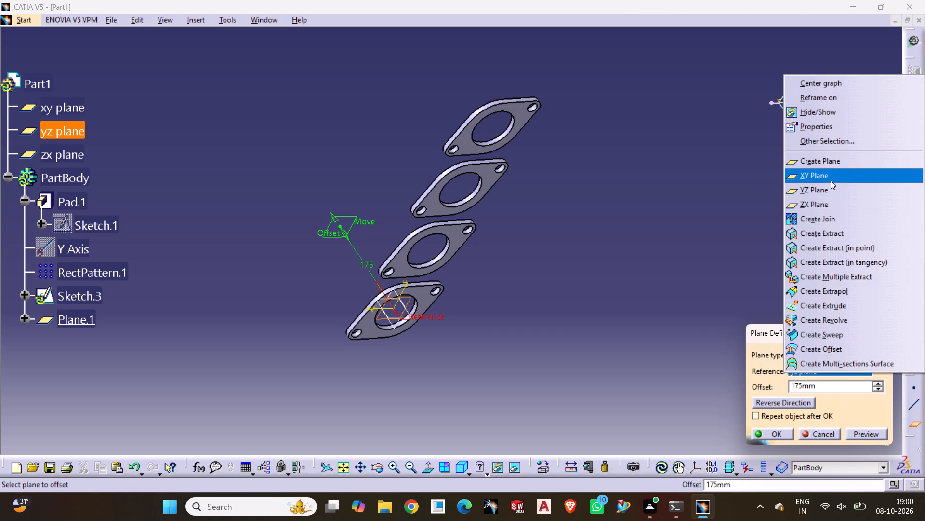
pyautogui.click(819, 174)
pyautogui.moveTo(585, 295); pyautogui.dragTo(606, 329, button='middle')
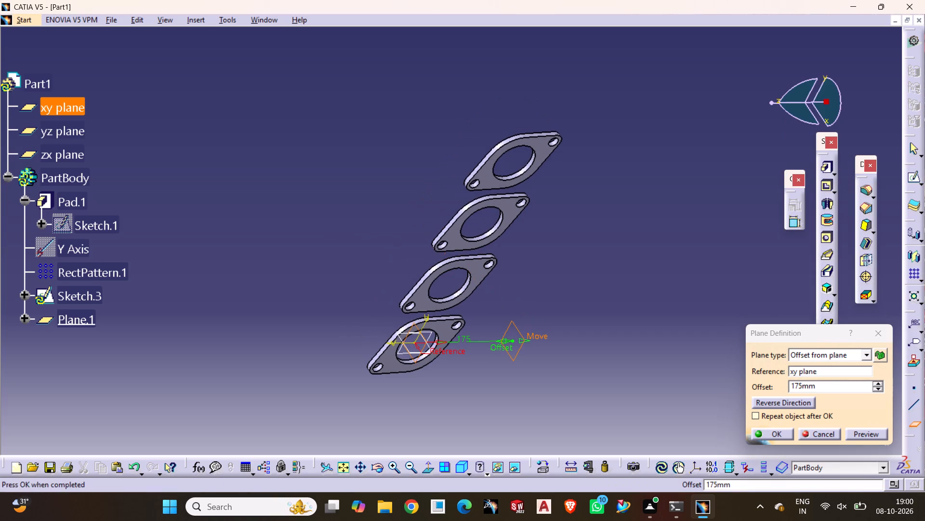
pyautogui.click(384, 470)
pyautogui.moveTo(524, 315); pyautogui.dragTo(530, 331)
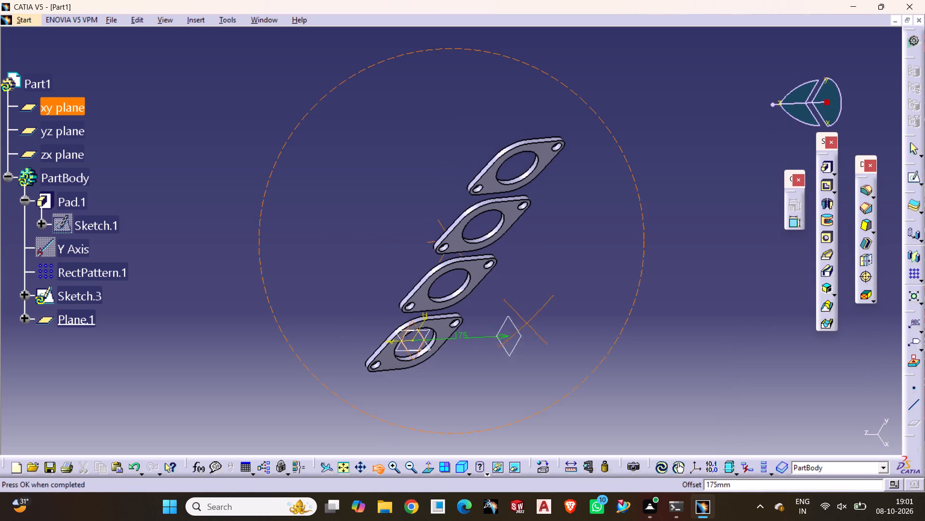
pyautogui.moveTo(530, 331); pyautogui.dragTo(395, 294)
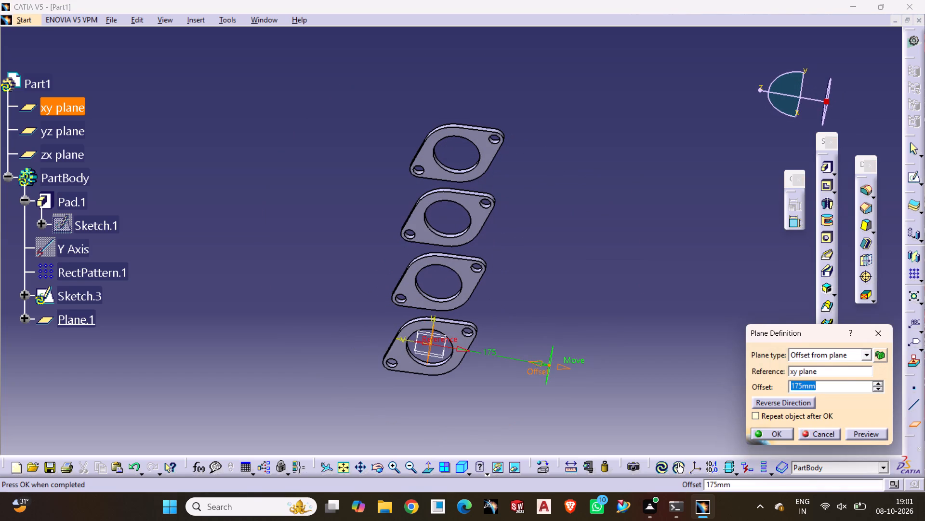
pyautogui.click(380, 470)
pyautogui.moveTo(563, 346); pyautogui.dragTo(467, 384)
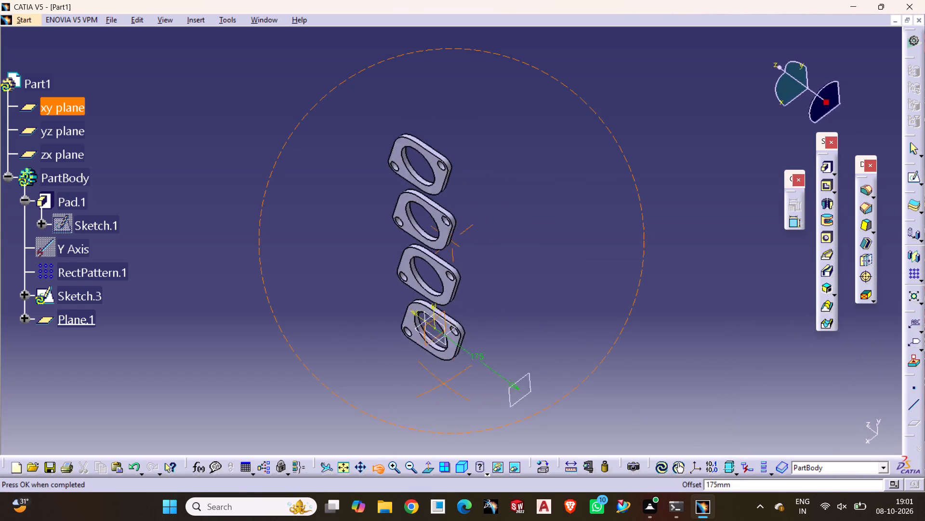
pyautogui.moveTo(467, 384); pyautogui.dragTo(43, 135)
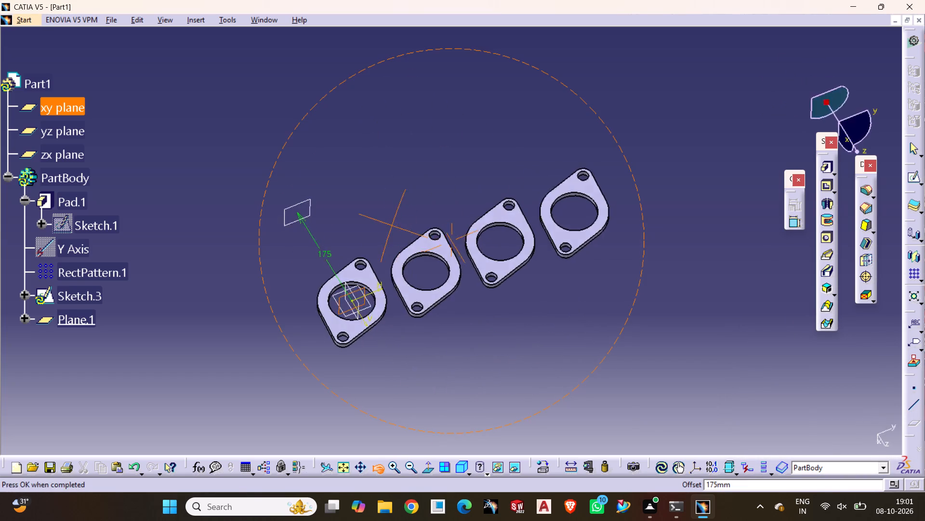
pyautogui.moveTo(43, 135); pyautogui.dragTo(291, 0)
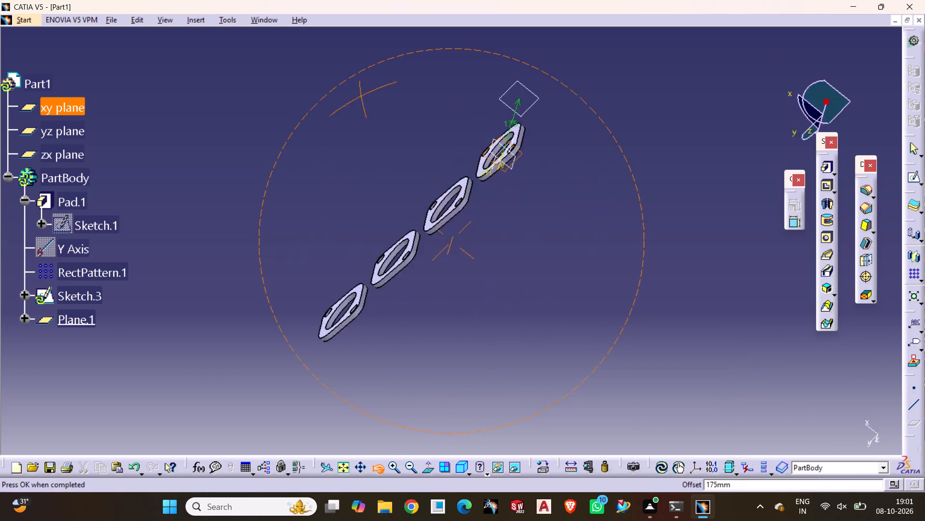
pyautogui.moveTo(291, 0); pyautogui.dragTo(335, 237)
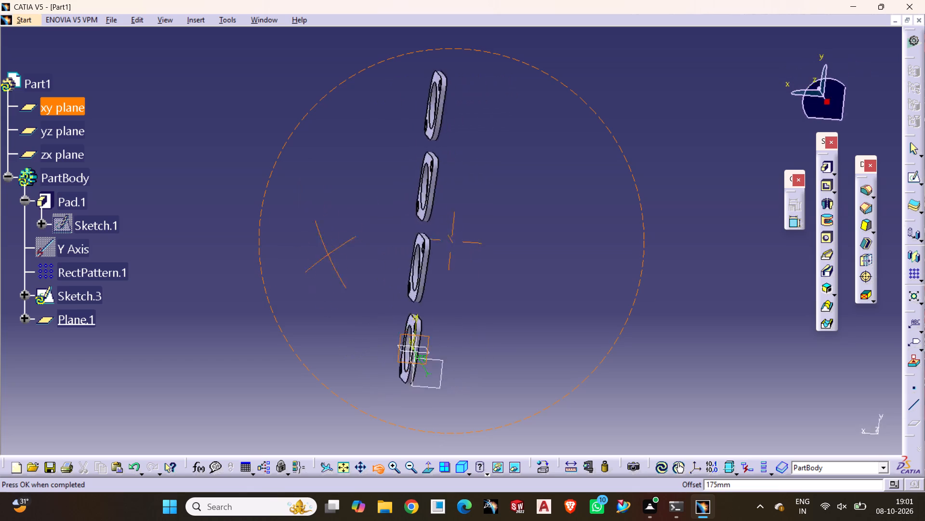
pyautogui.moveTo(335, 237); pyautogui.dragTo(392, 187)
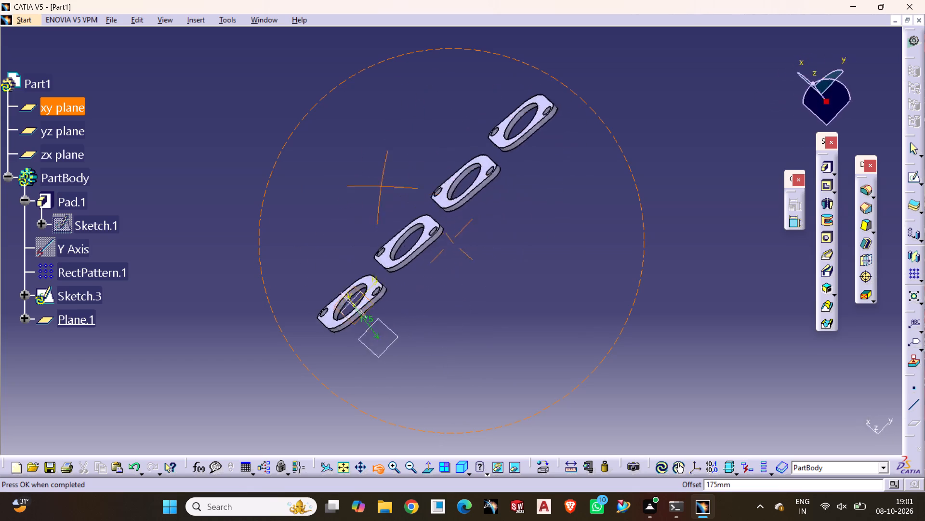
pyautogui.moveTo(392, 187); pyautogui.dragTo(456, 199)
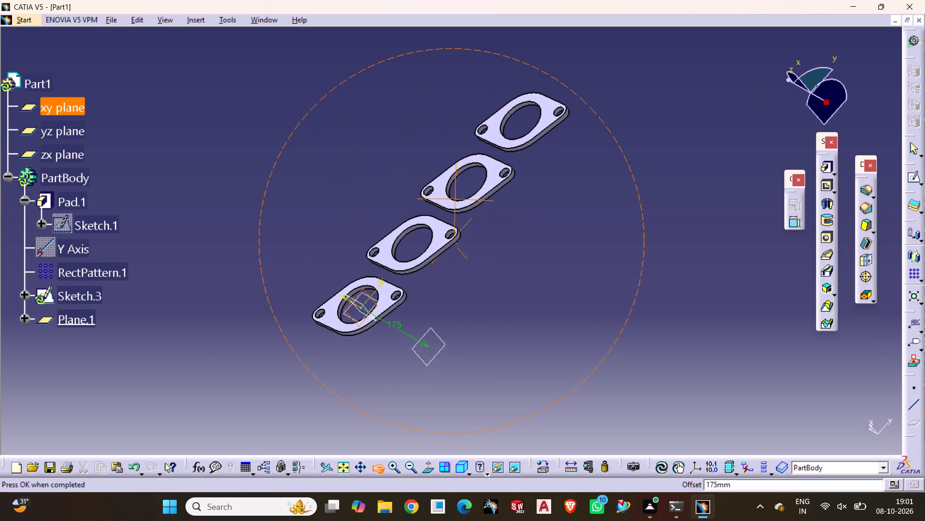
pyautogui.moveTo(456, 199); pyautogui.dragTo(459, 200)
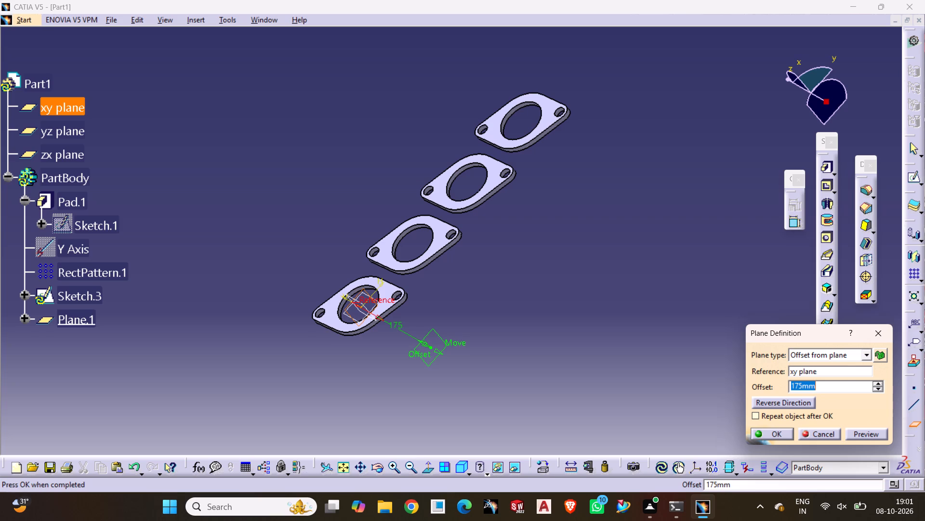
pyautogui.click(782, 434)
pyautogui.click(641, 322)
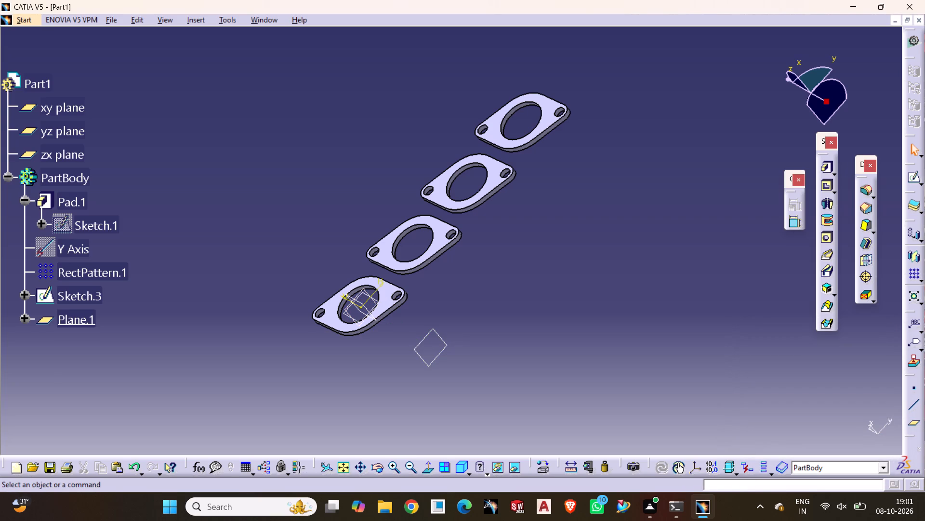
# Open a positioned sketch on the 175 mm offset plane with the V direction reversed and the H and V axes swapped.
pyautogui.click(436, 357)
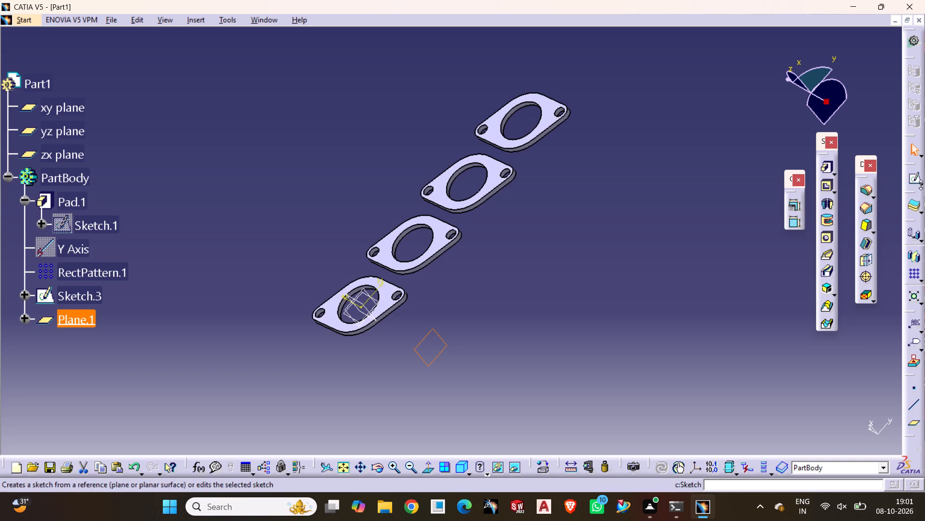
pyautogui.click(921, 184)
pyautogui.click(911, 193)
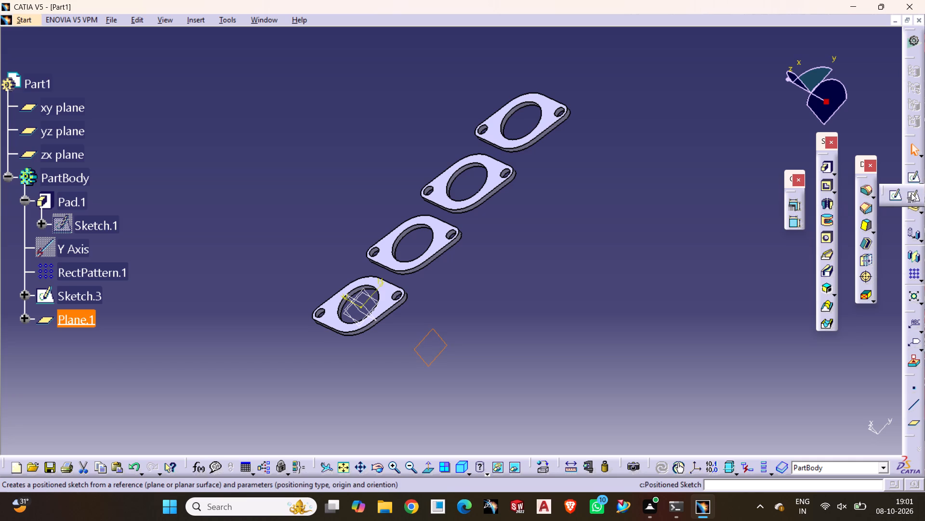
pyautogui.click(623, 276)
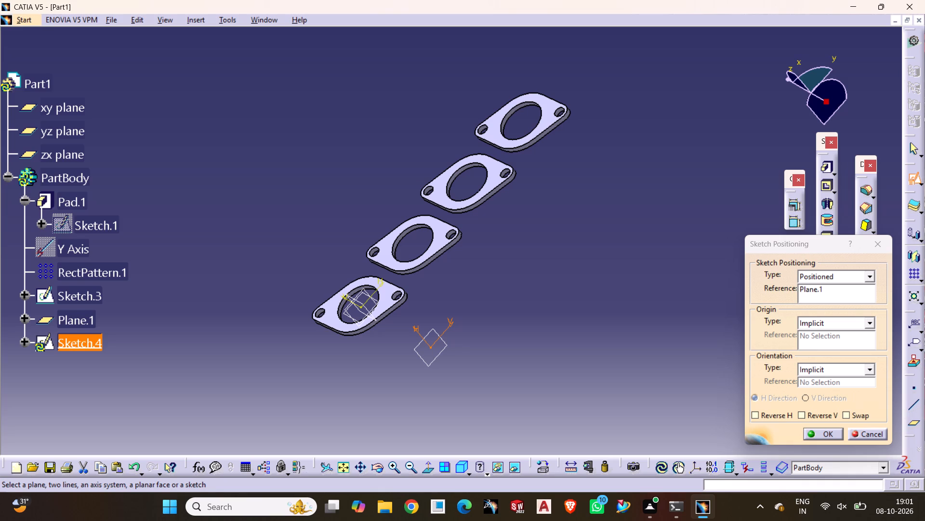
pyautogui.click(818, 417)
pyautogui.click(845, 416)
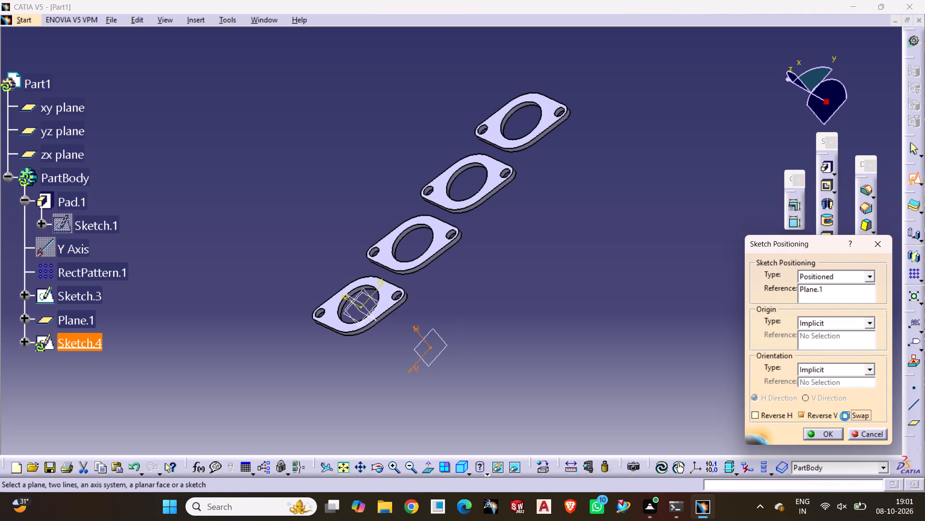
pyautogui.click(827, 438)
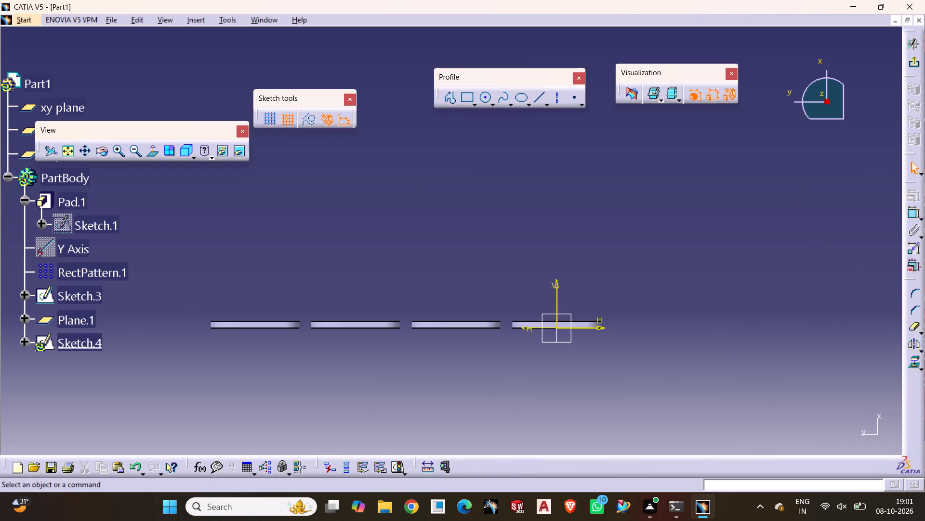
# Project the second flange's upper end edge, facing the gap to the first flange, onto the sketch plane.
pyautogui.click(480, 368)
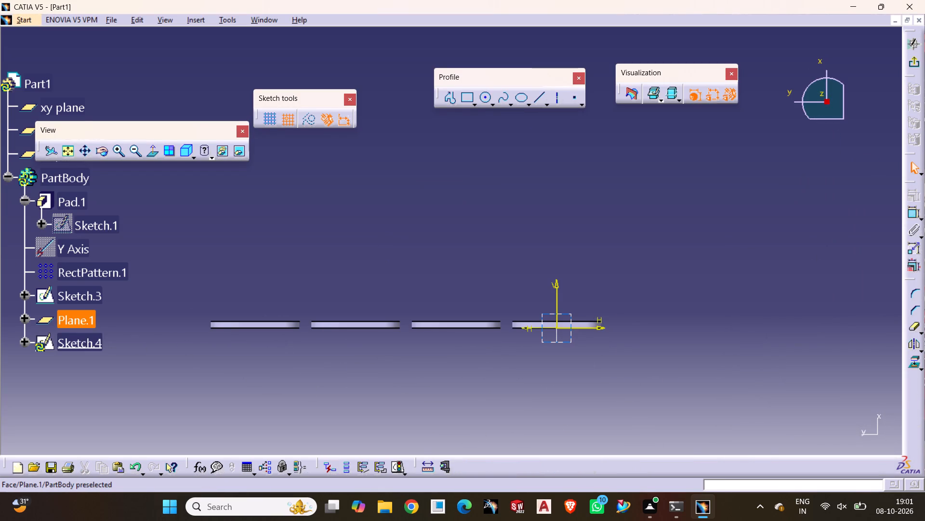
pyautogui.moveTo(447, 344); pyautogui.dragTo(479, 346, button='middle')
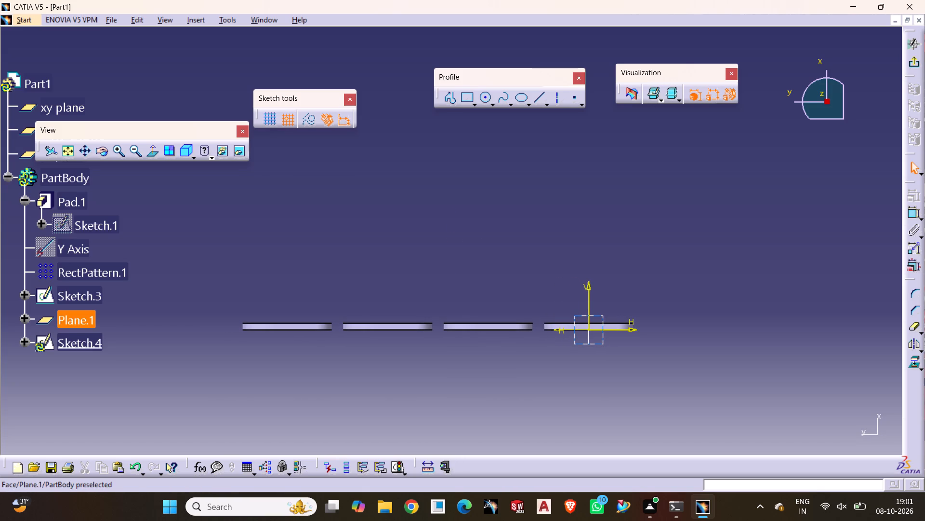
pyautogui.click(912, 364)
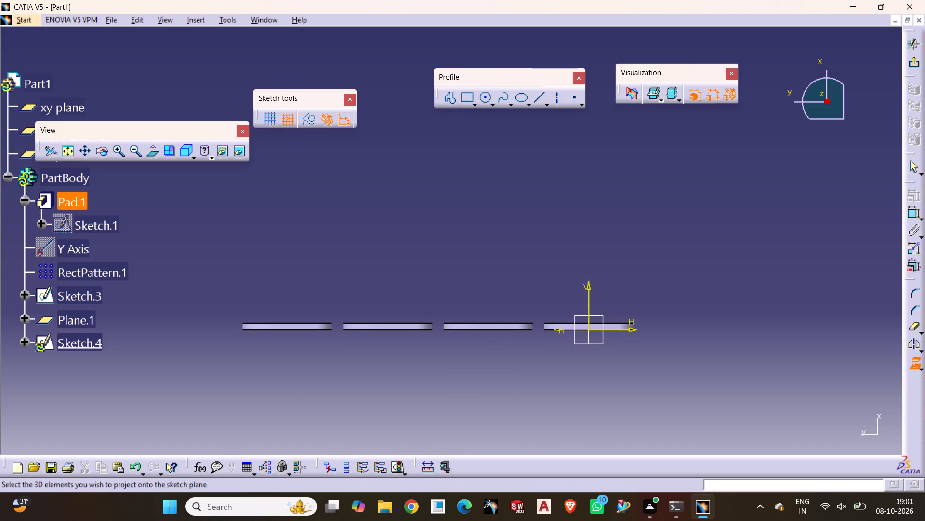
pyautogui.tripleClick(119, 155)
pyautogui.doubleClick(119, 155)
pyautogui.moveTo(511, 345); pyautogui.dragTo(444, 282, button='middle')
pyautogui.tripleClick(121, 152)
pyautogui.click(121, 152)
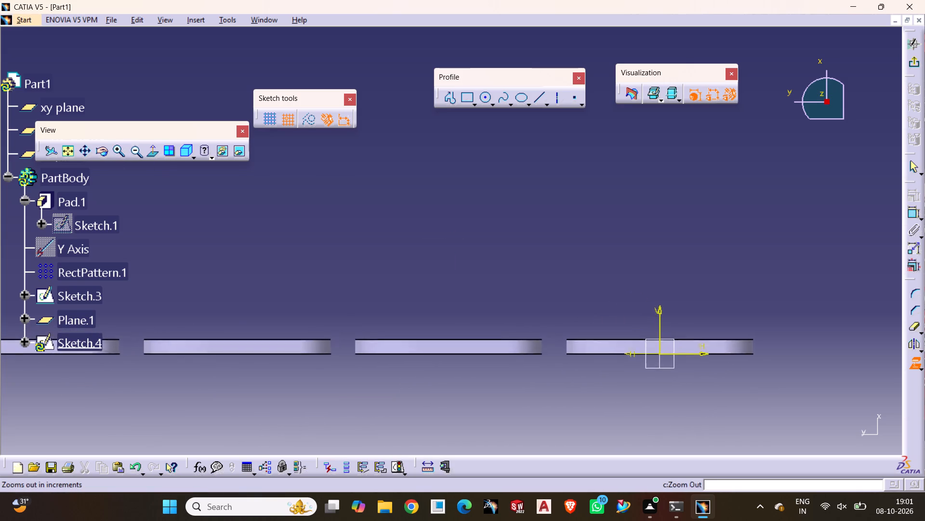
pyautogui.moveTo(583, 366); pyautogui.dragTo(480, 297, button='middle')
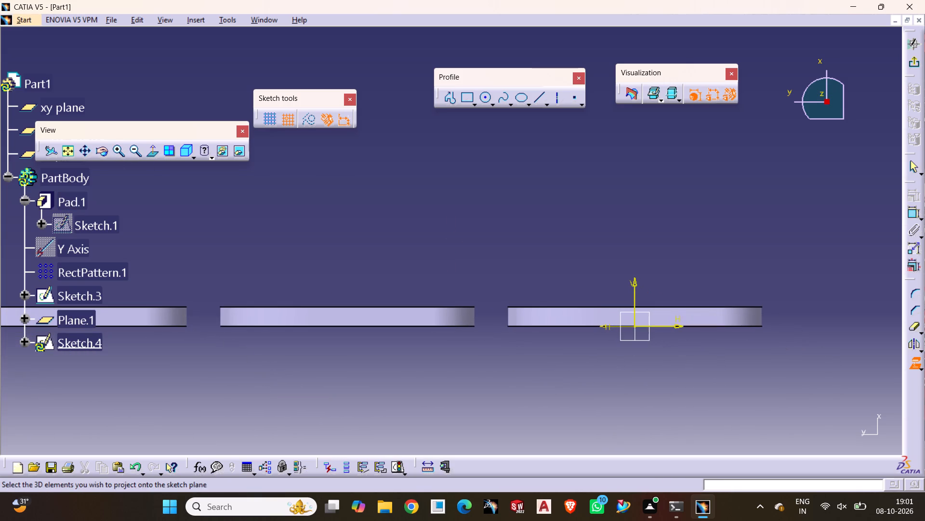
pyautogui.click(468, 306)
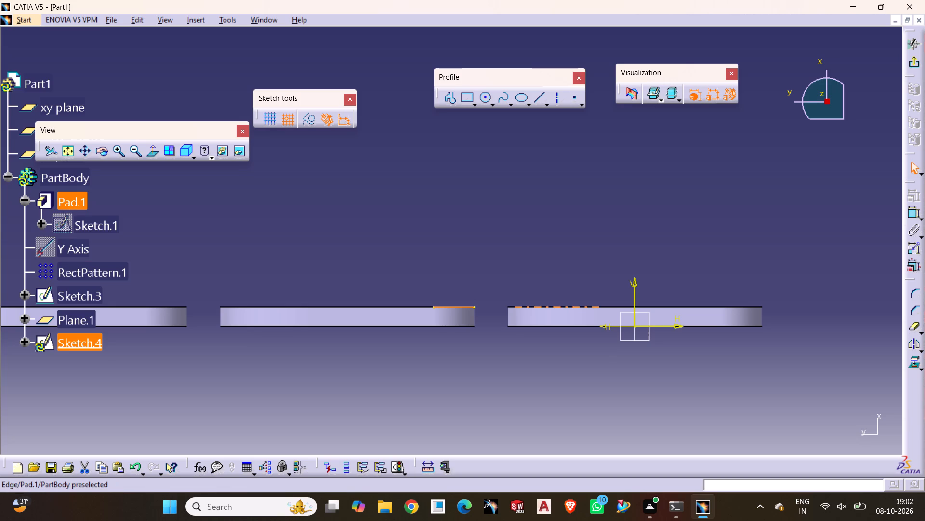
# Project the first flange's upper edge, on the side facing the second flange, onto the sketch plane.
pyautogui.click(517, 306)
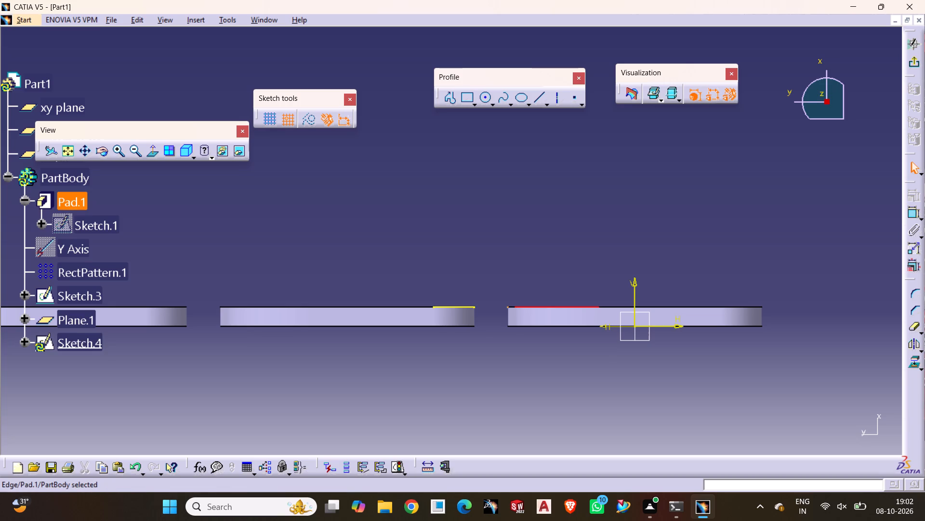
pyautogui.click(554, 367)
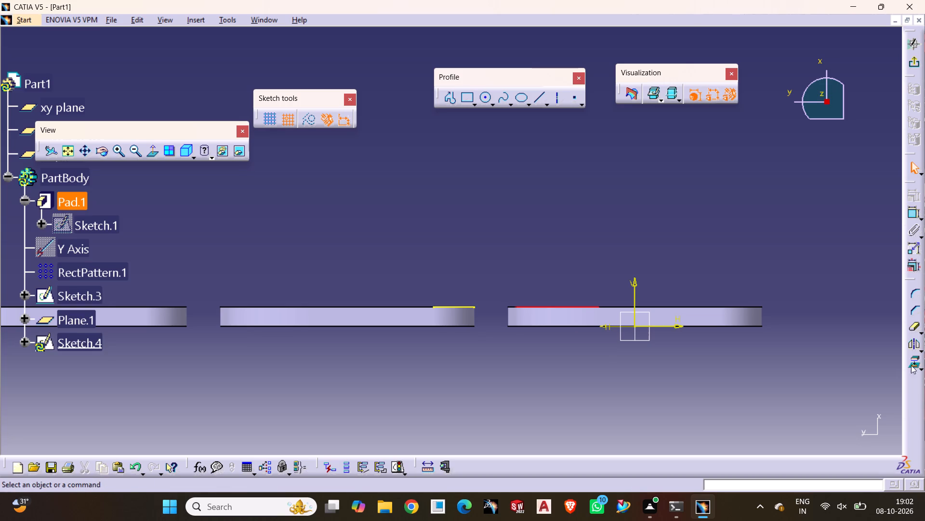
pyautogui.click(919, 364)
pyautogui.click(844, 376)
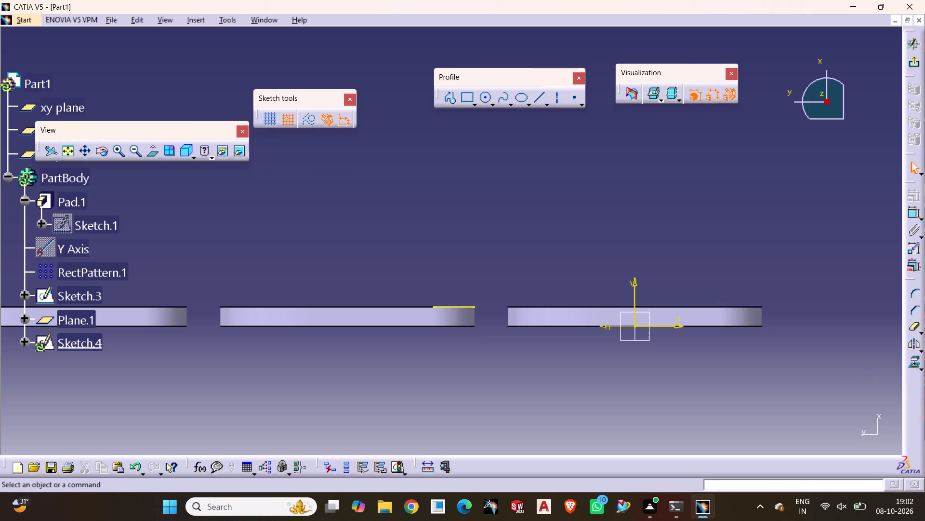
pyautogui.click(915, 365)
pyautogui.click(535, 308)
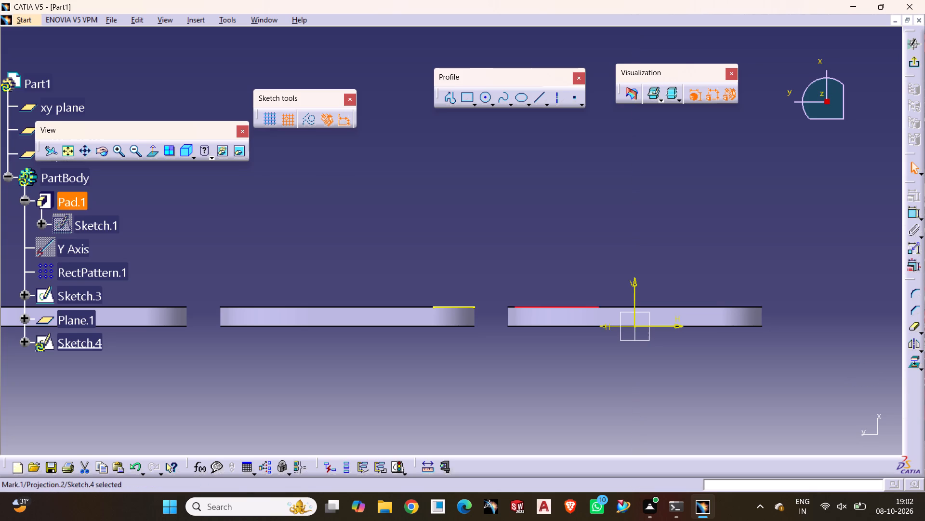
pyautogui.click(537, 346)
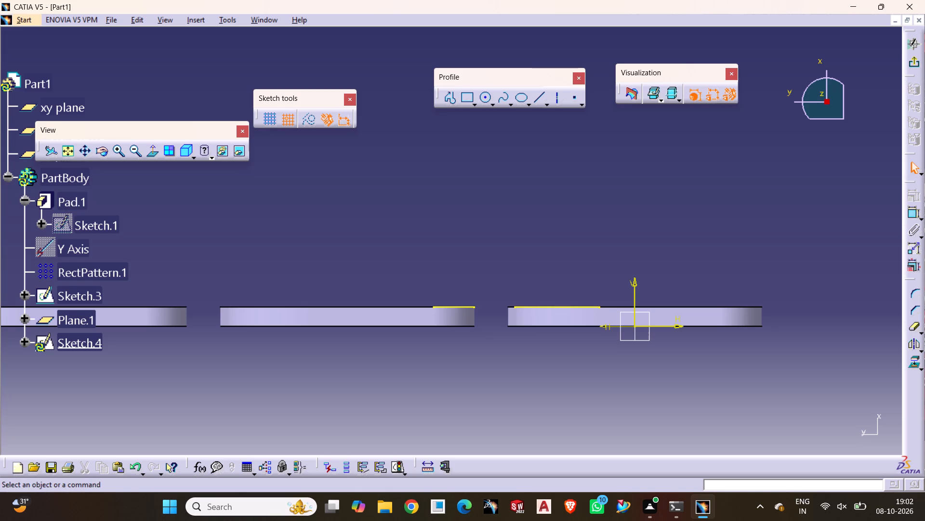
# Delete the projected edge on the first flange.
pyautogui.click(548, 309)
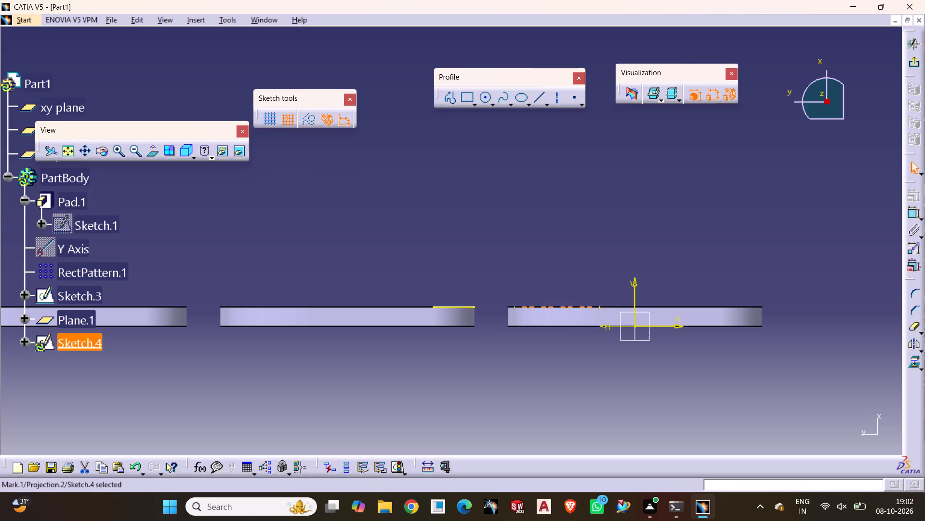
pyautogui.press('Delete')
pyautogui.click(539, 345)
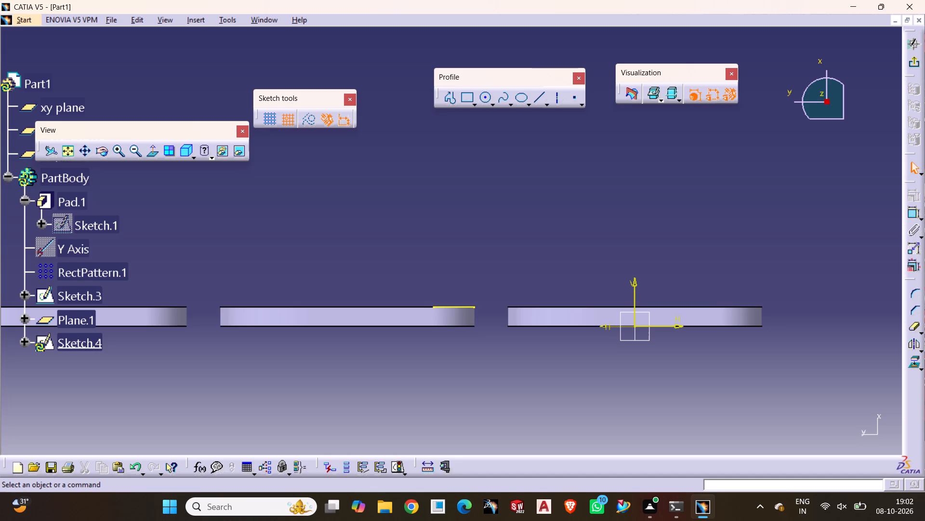
# With grid snapping off, draw a horizontal axis from the projected edge's end across the gap to the first flange's upper corner.
pyautogui.click(554, 97)
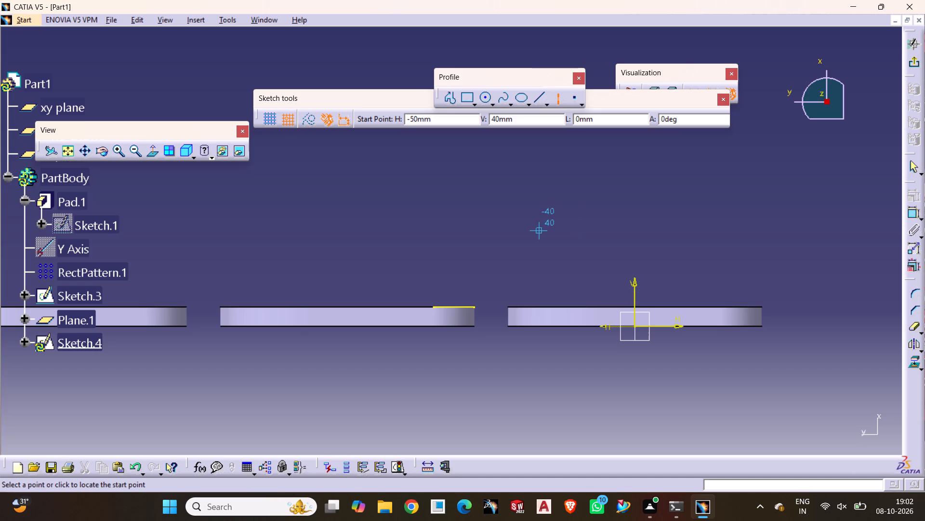
pyautogui.click(476, 305)
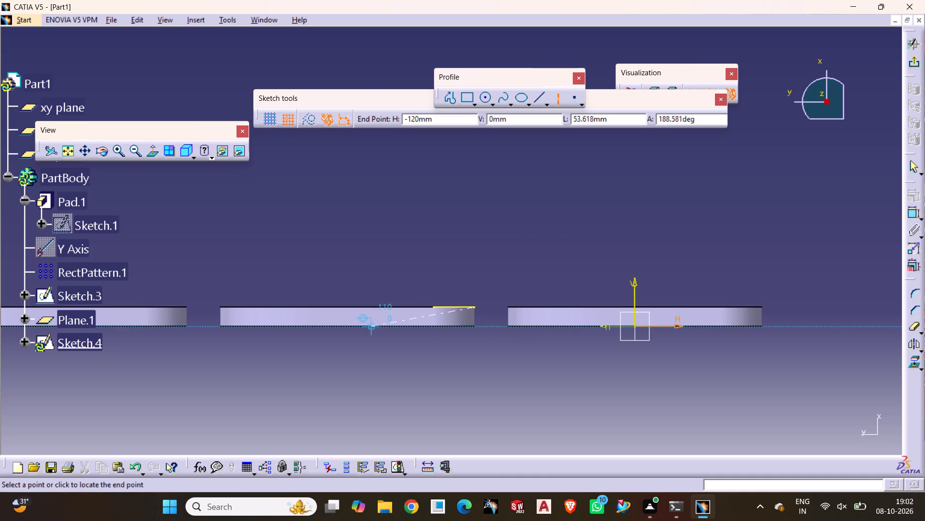
pyautogui.tripleClick(119, 147)
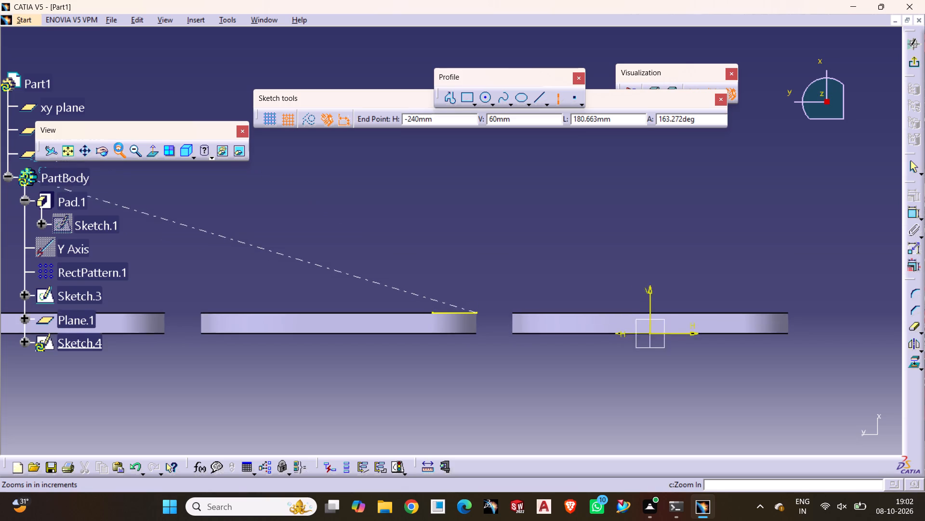
pyautogui.click(119, 147)
pyautogui.moveTo(119, 148); pyautogui.dragTo(121, 152)
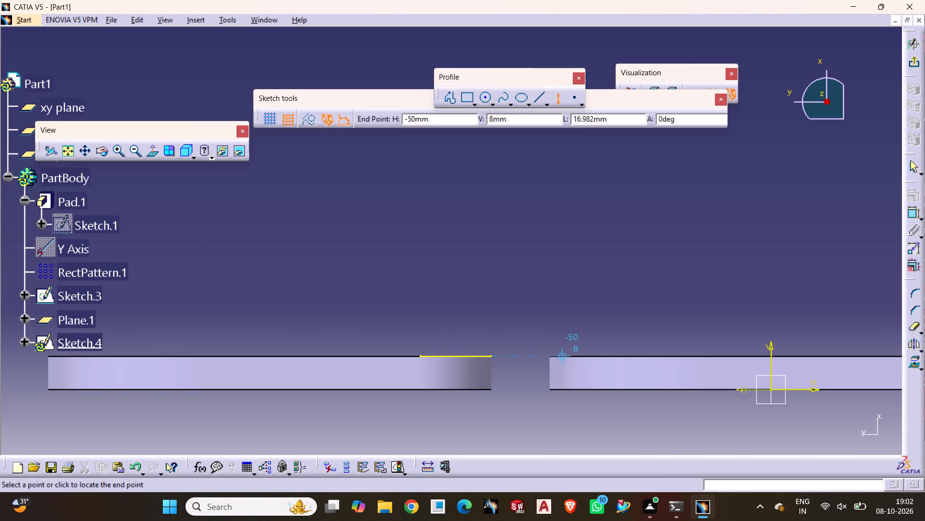
pyautogui.moveTo(666, 78); pyautogui.dragTo(713, 61)
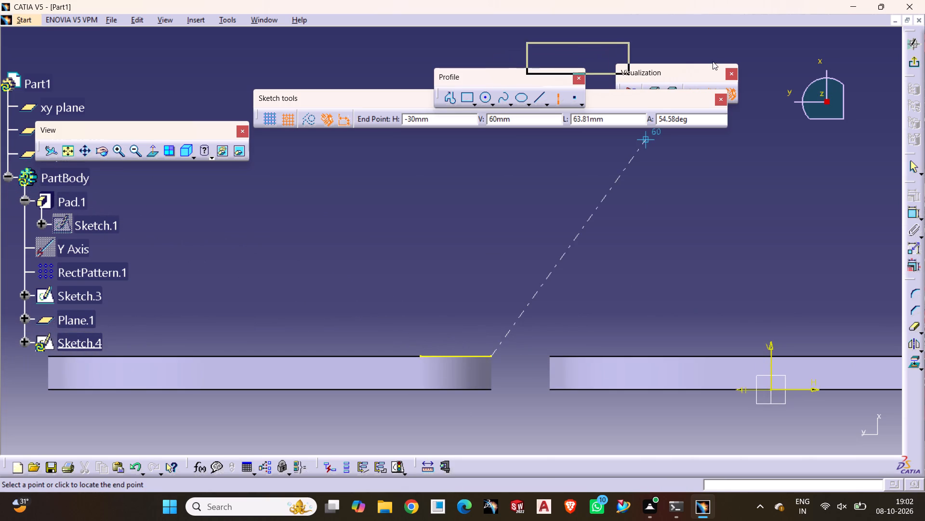
pyautogui.moveTo(713, 61); pyautogui.dragTo(716, 60)
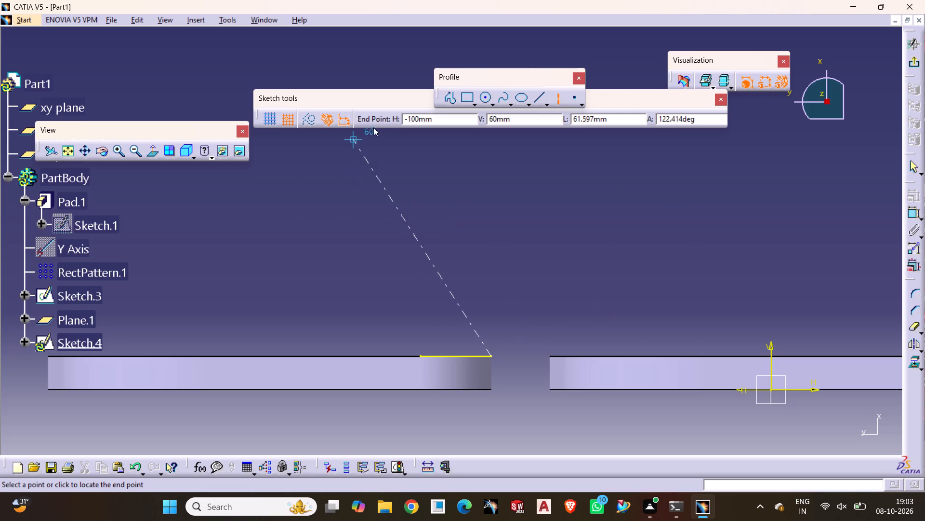
pyautogui.click(287, 120)
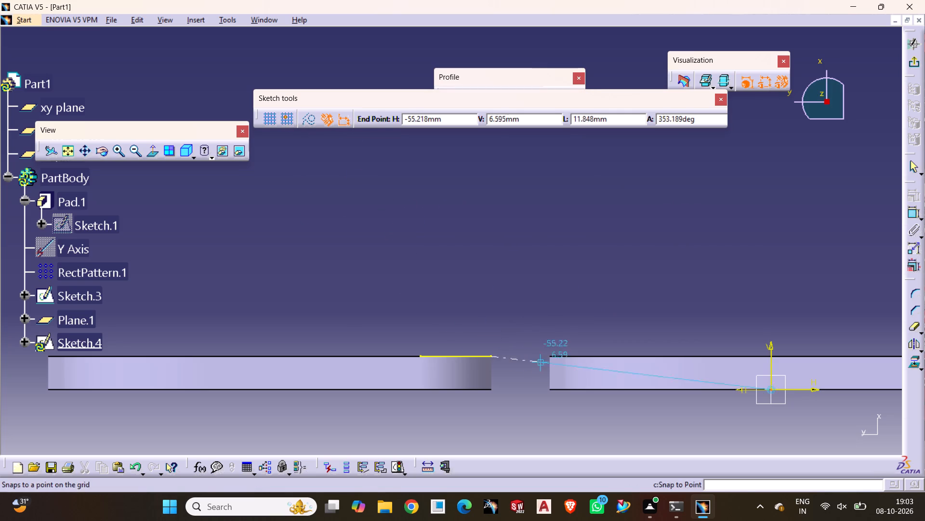
pyautogui.click(551, 358)
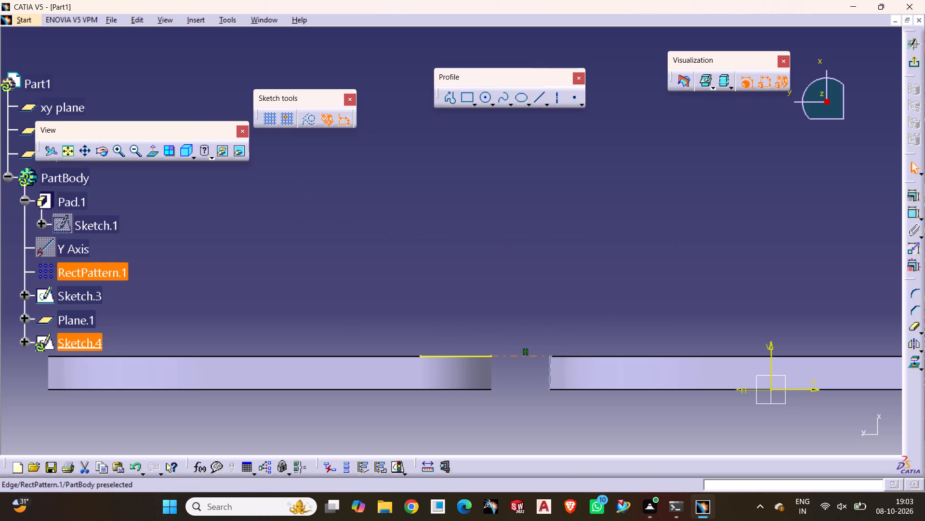
pyautogui.click(549, 302)
# Examine the projected edge and the axis across the gap between the first two flanges up close.
pyautogui.moveTo(551, 304); pyautogui.dragTo(502, 222, button='middle')
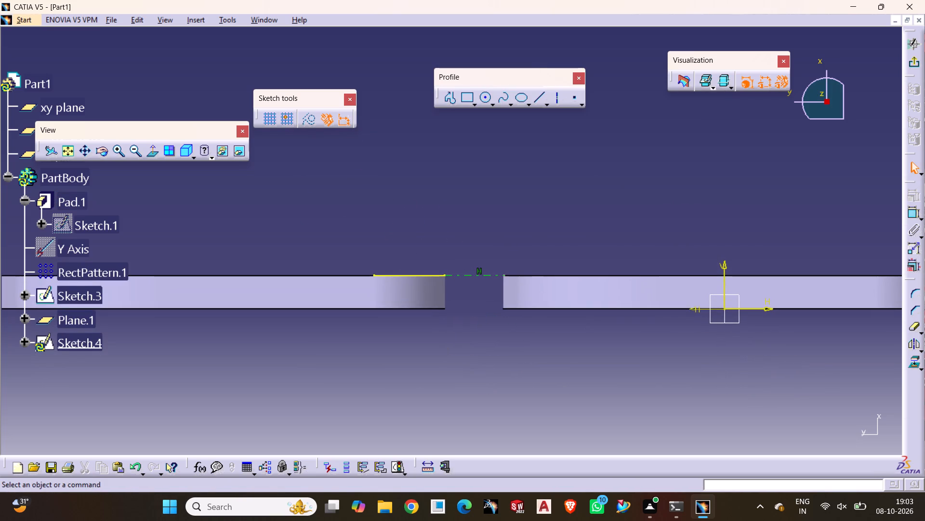
pyautogui.click(134, 152)
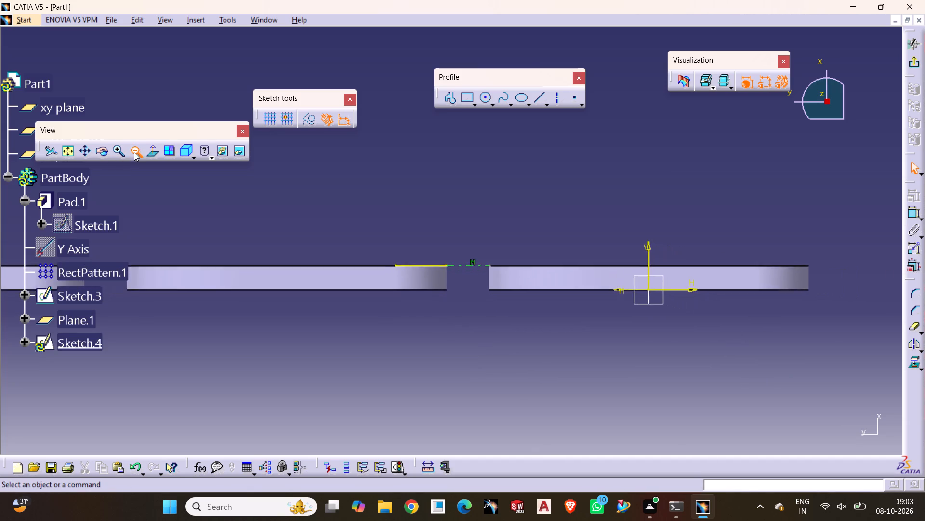
pyautogui.click(134, 152)
pyautogui.moveTo(421, 219); pyautogui.dragTo(410, 273, button='middle')
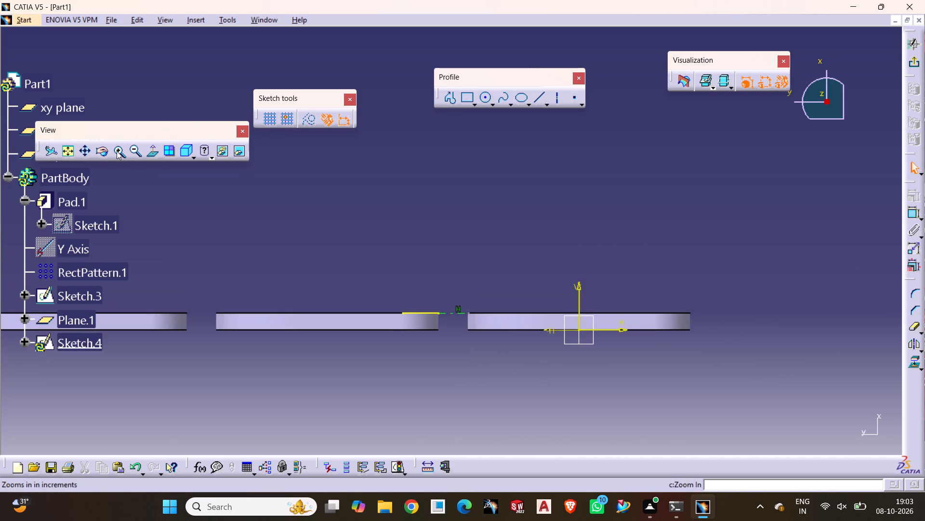
pyautogui.tripleClick(117, 151)
pyautogui.moveTo(375, 271); pyautogui.dragTo(362, 195, button='middle')
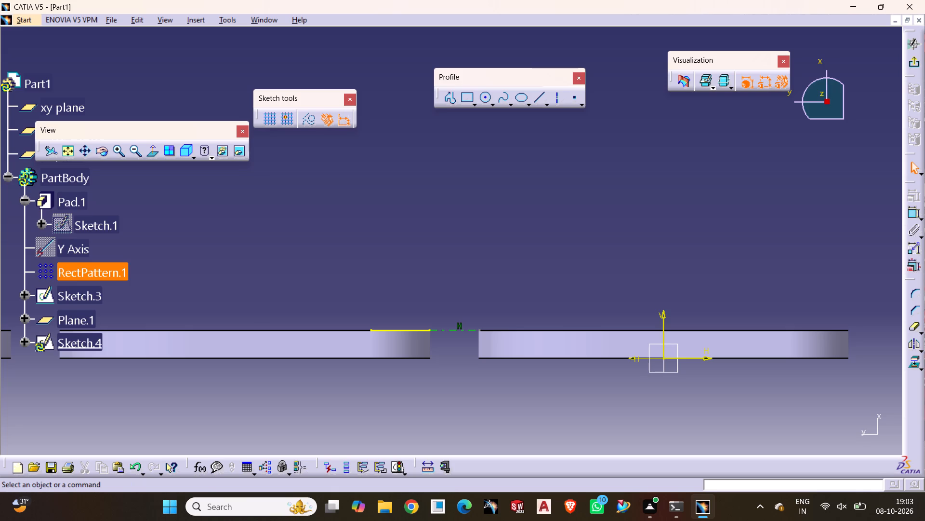
pyautogui.tripleClick(117, 151)
pyautogui.tripleClick(117, 151)
pyautogui.click(117, 151)
pyautogui.moveTo(366, 311); pyautogui.dragTo(351, 271, button='middle')
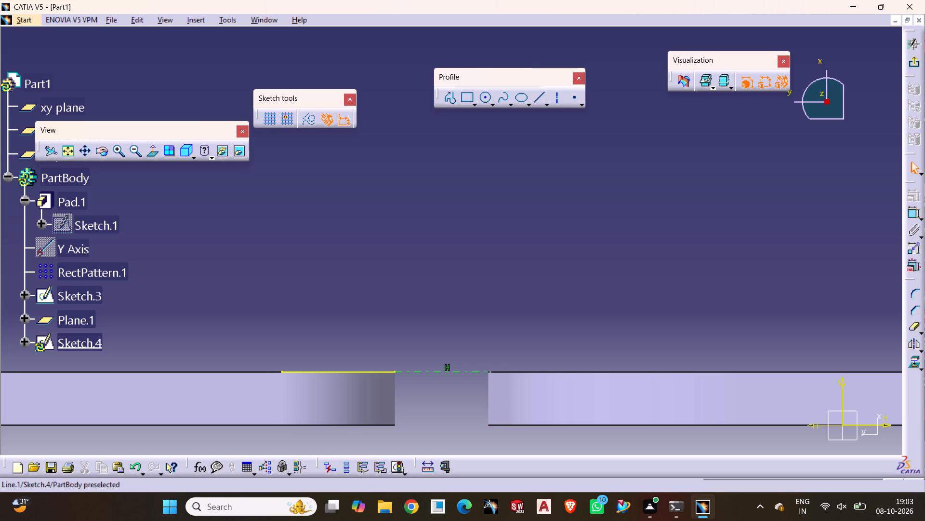
pyautogui.tripleClick(118, 152)
pyautogui.tripleClick(118, 152)
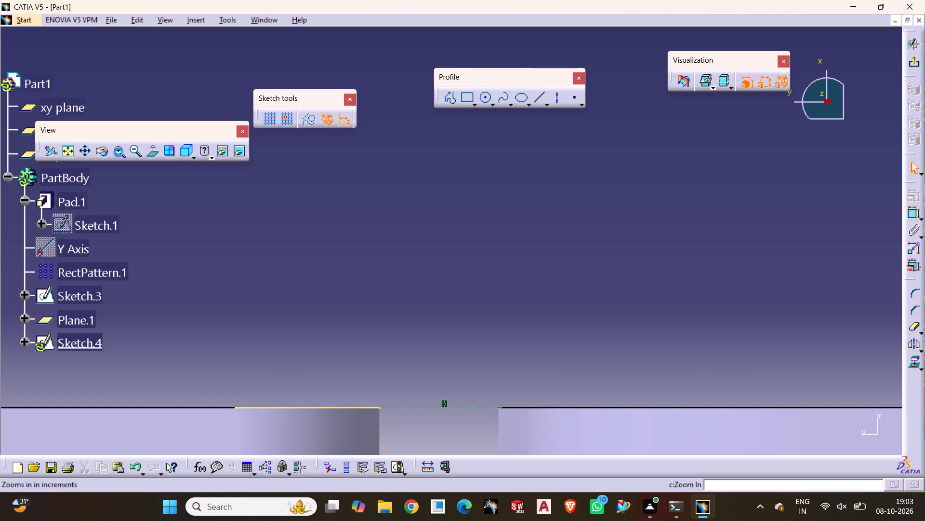
pyautogui.click(119, 152)
pyautogui.moveTo(428, 388); pyautogui.dragTo(400, 238, button='middle')
pyautogui.moveTo(457, 355); pyautogui.dragTo(458, 264, button='middle')
pyautogui.moveTo(462, 343); pyautogui.dragTo(463, 310, button='middle')
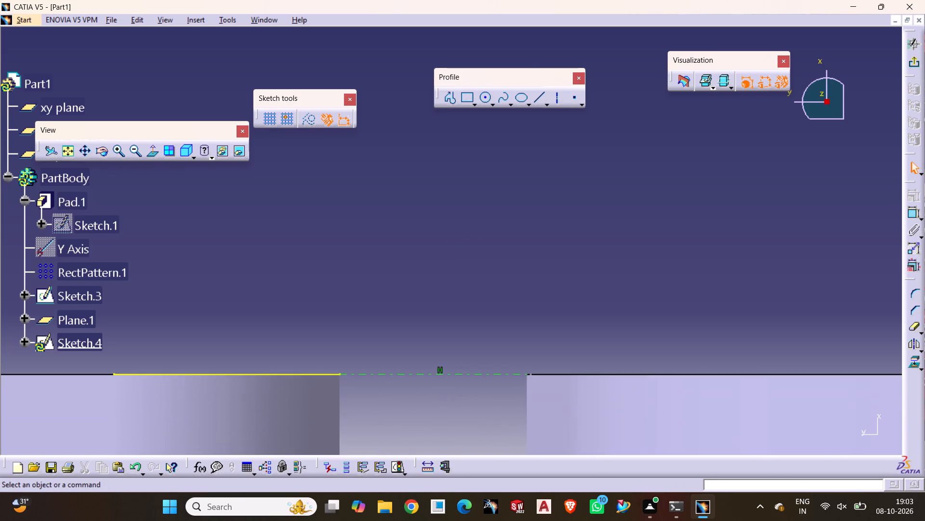
# Collapse the PartBody branch in the specification tree.
pyautogui.scroll(-2, 533, 376)
pyautogui.scroll(1, 288, 292)
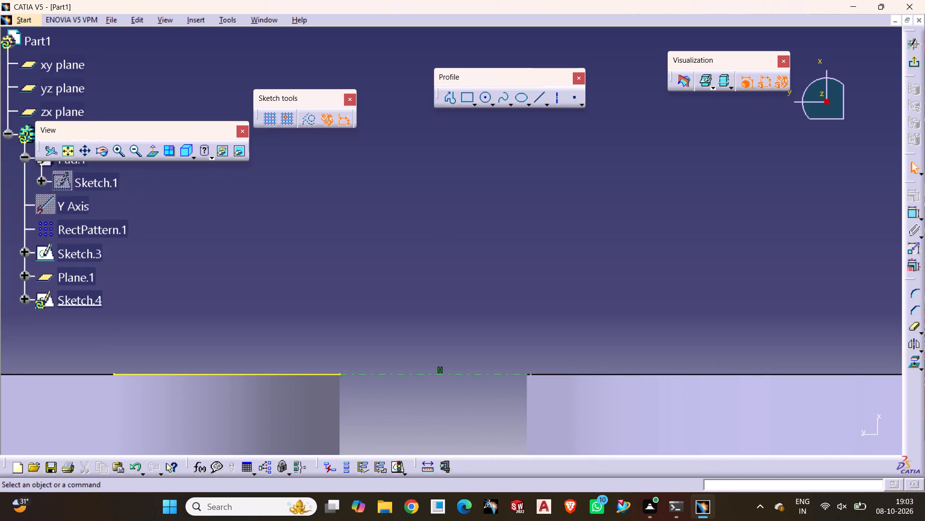
pyautogui.scroll(-1, 288, 292)
pyautogui.scroll(1, 288, 292)
pyautogui.click(6, 134)
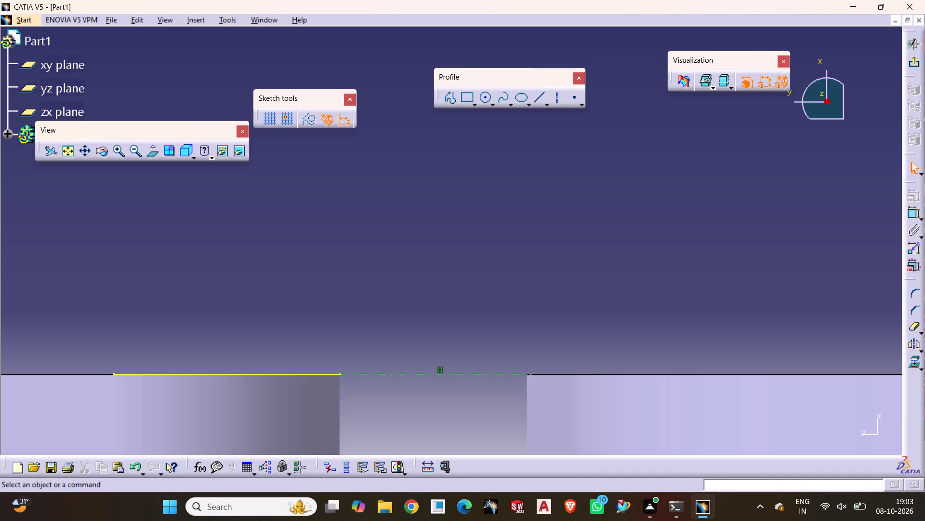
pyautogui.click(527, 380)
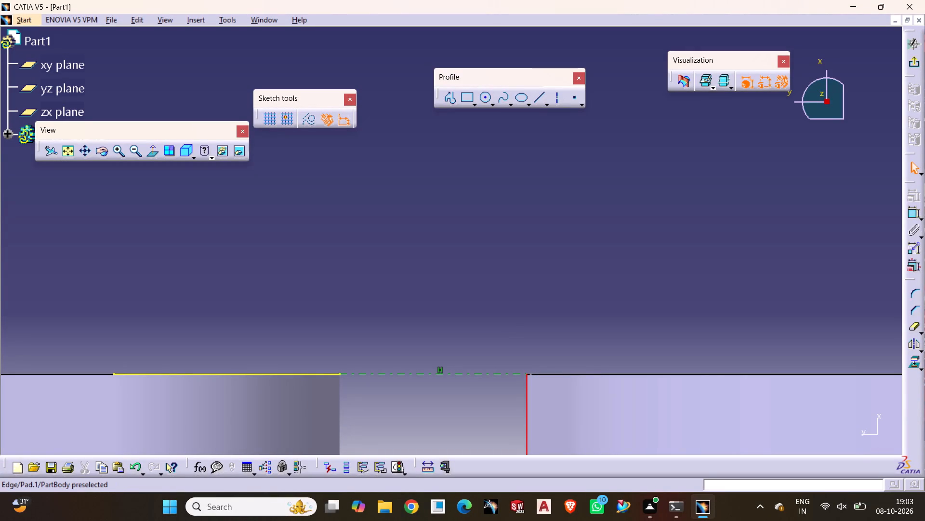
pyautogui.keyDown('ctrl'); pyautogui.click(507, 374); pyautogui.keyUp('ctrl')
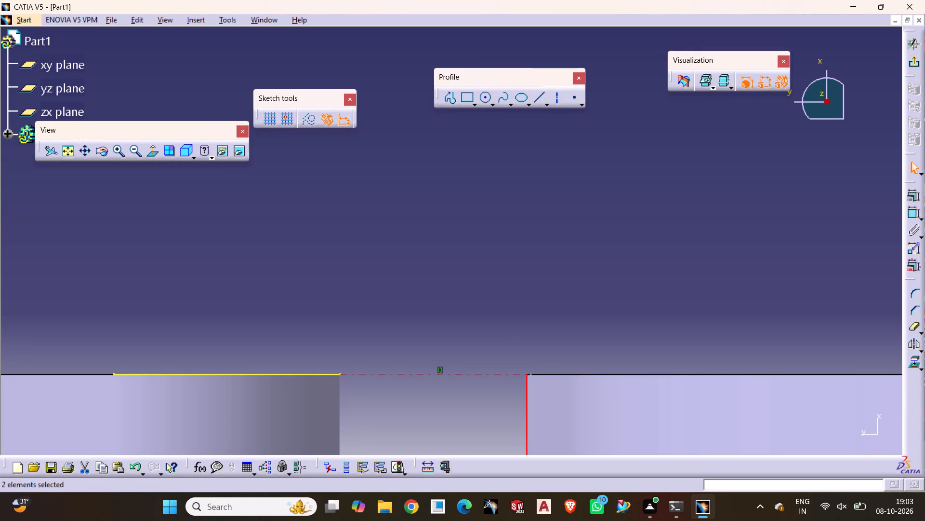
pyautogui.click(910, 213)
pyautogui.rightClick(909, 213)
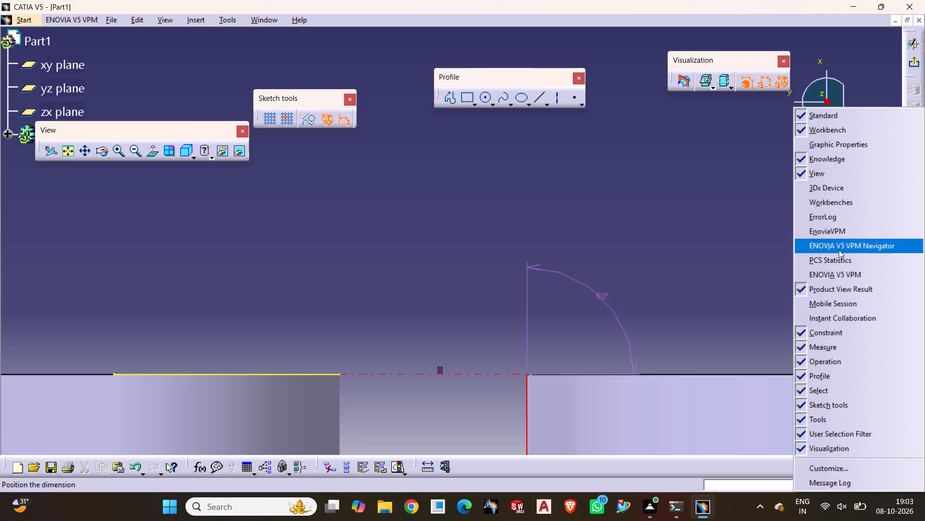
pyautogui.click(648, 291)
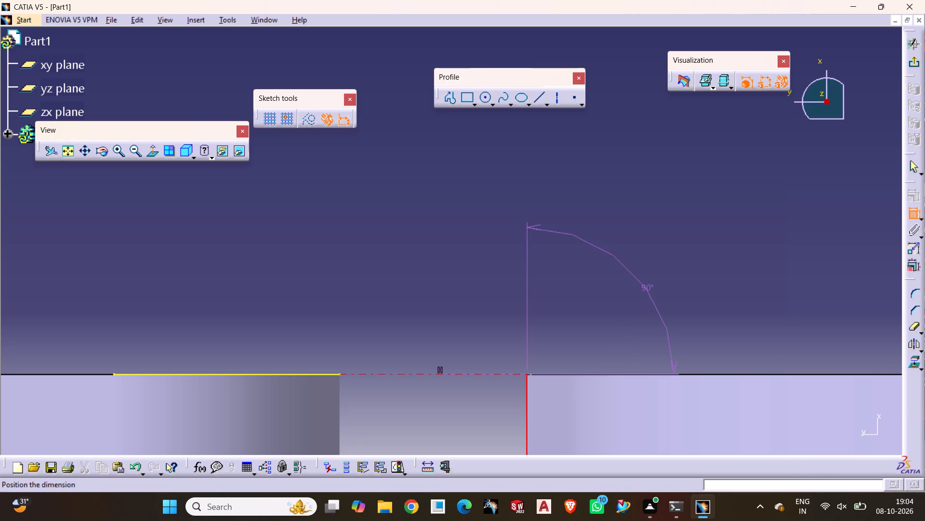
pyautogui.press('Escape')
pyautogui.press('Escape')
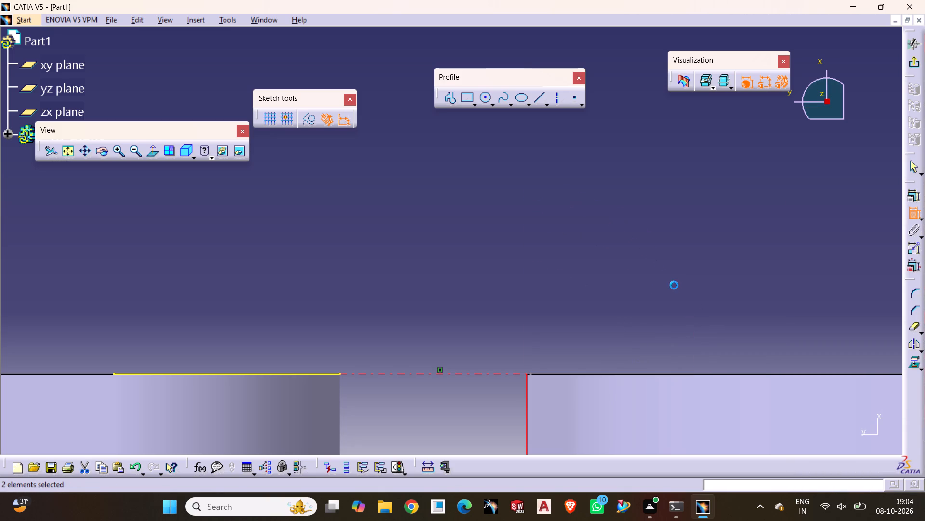
# Undo the horizontal axis drawn across the gap between the first two flanges.
pyautogui.hotkey('ctrl', 'z')
pyautogui.click(639, 278)
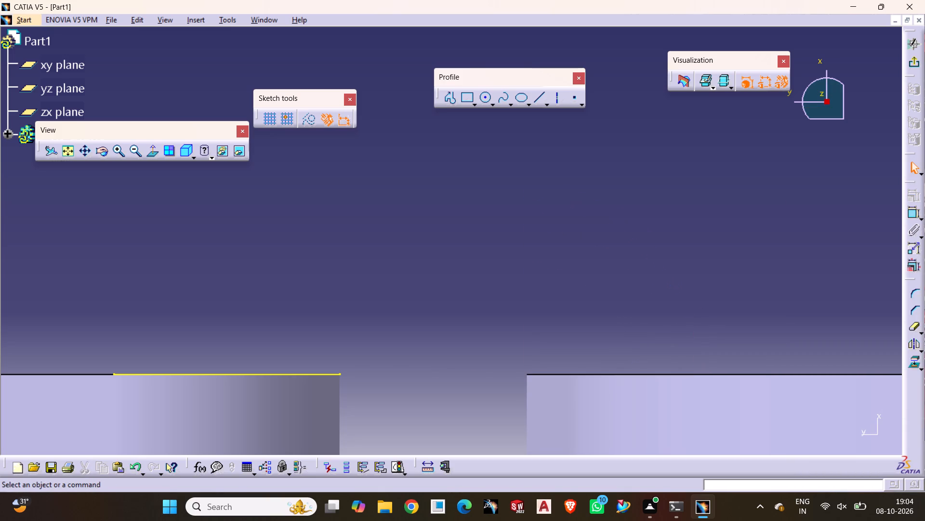
# Draw a horizontal axis from the projected edge's end, stopping partway across the gap towards the first flange.
pyautogui.click(555, 100)
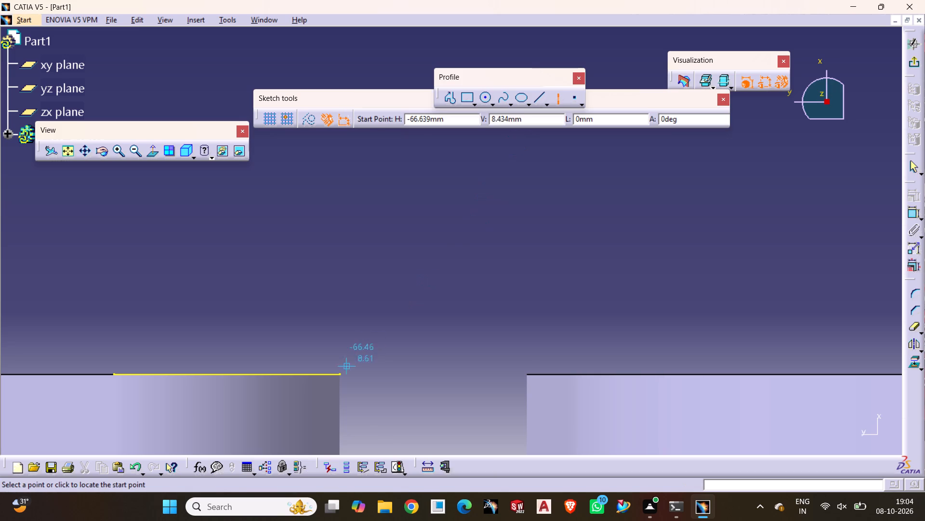
pyautogui.moveTo(339, 373); pyautogui.dragTo(345, 373)
pyautogui.click(467, 371)
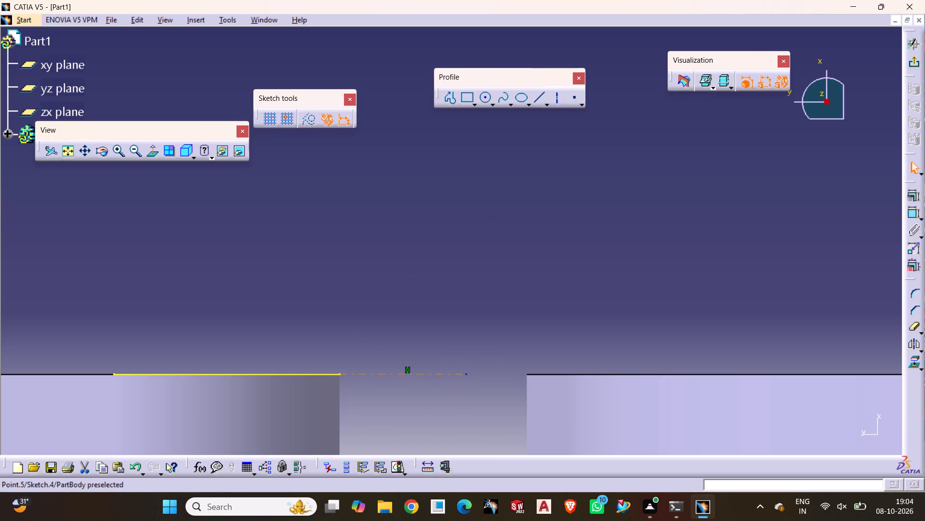
pyautogui.press('Escape')
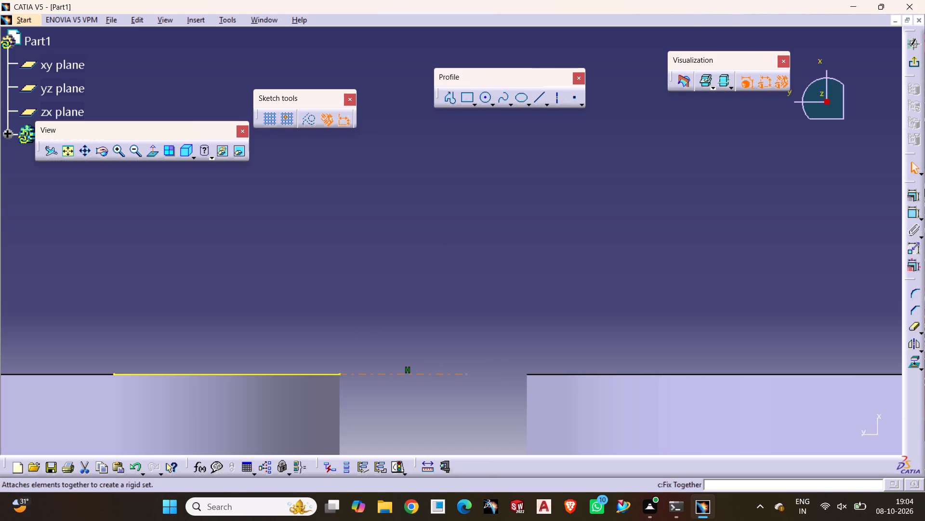
# Apply a Coincidence constraint between the horizontal axis's free end and the first flange's upper corner.
pyautogui.click(526, 375)
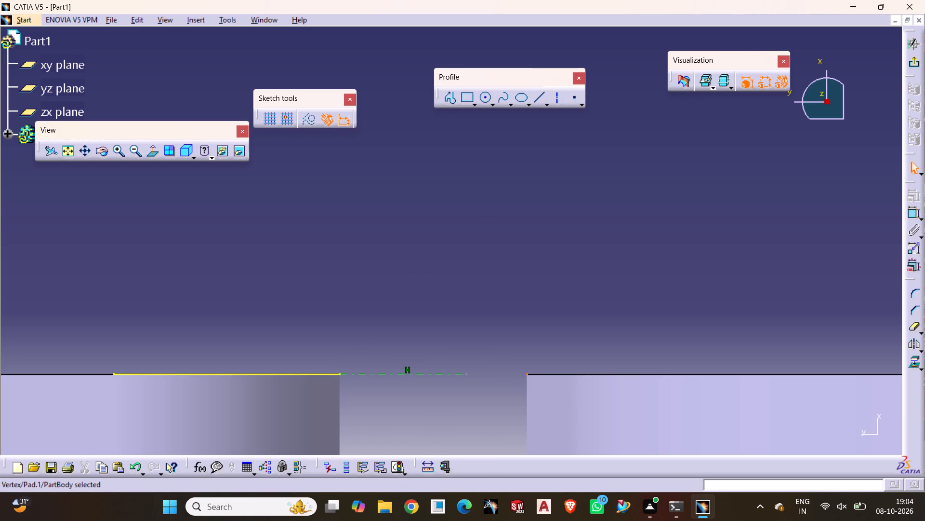
pyautogui.keyDown('ctrl'); pyautogui.click(467, 373); pyautogui.keyUp('ctrl')
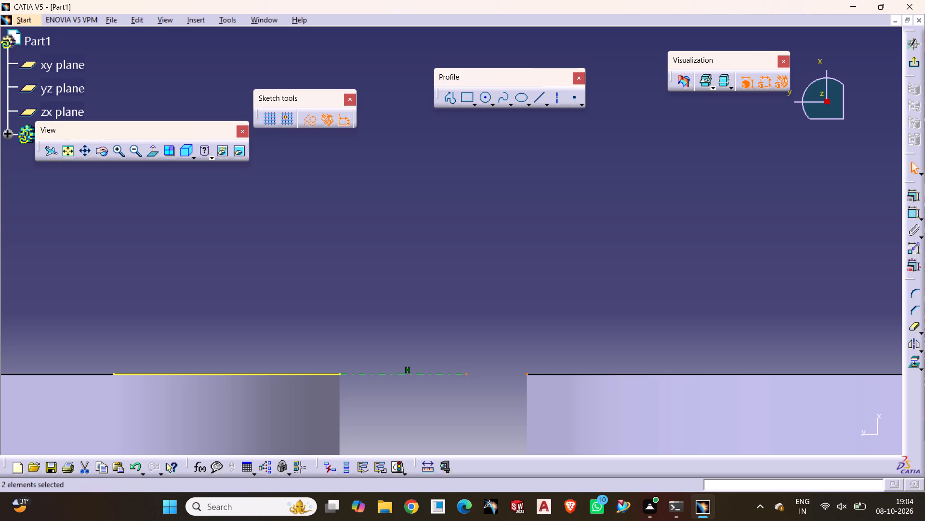
pyautogui.click(909, 197)
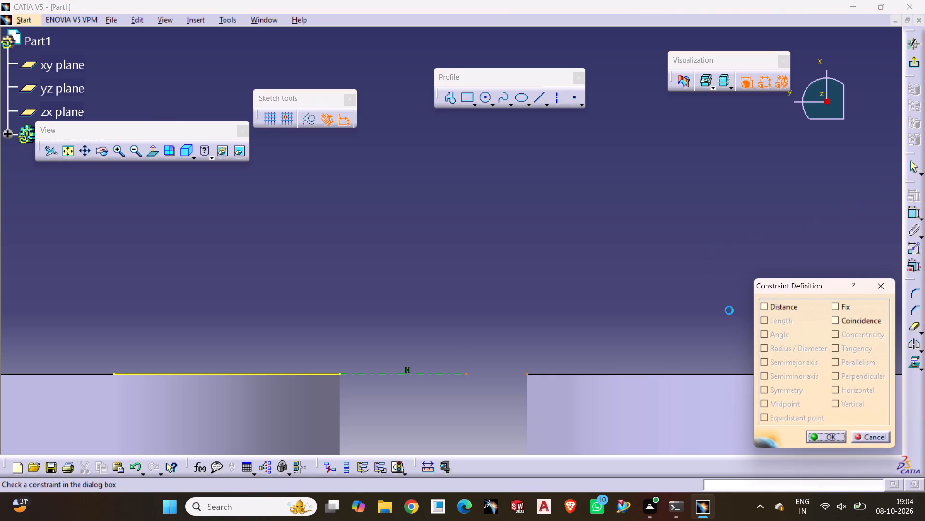
pyautogui.click(835, 321)
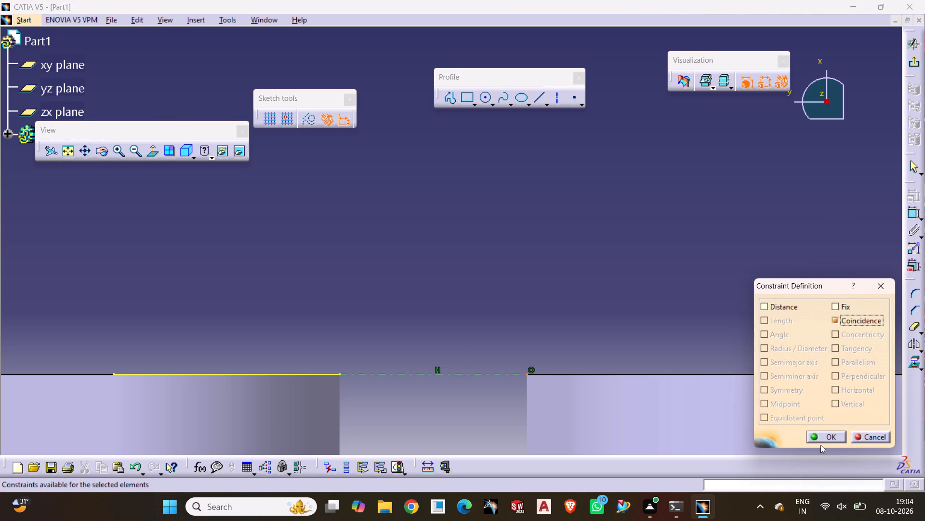
pyautogui.click(819, 439)
pyautogui.click(501, 275)
pyautogui.moveTo(459, 330); pyautogui.dragTo(489, 290, button='middle')
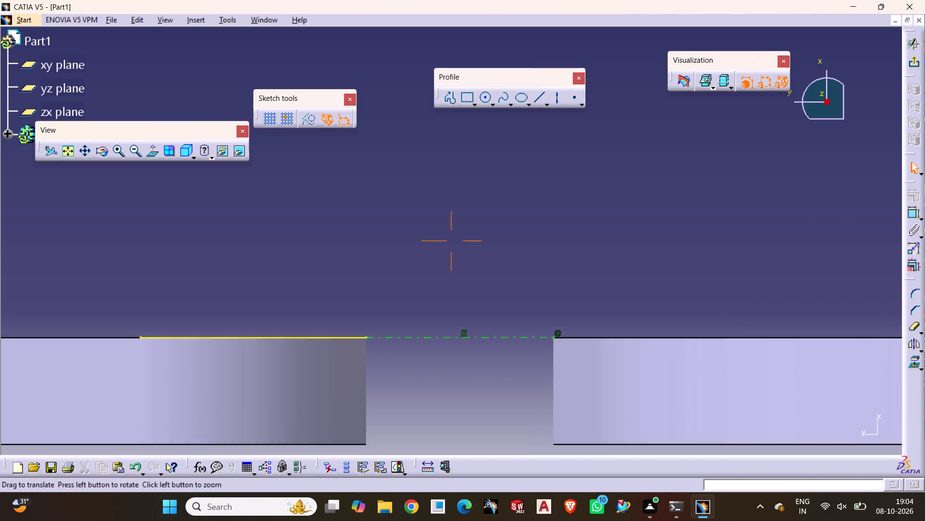
pyautogui.moveTo(489, 290); pyautogui.dragTo(497, 243, button='middle')
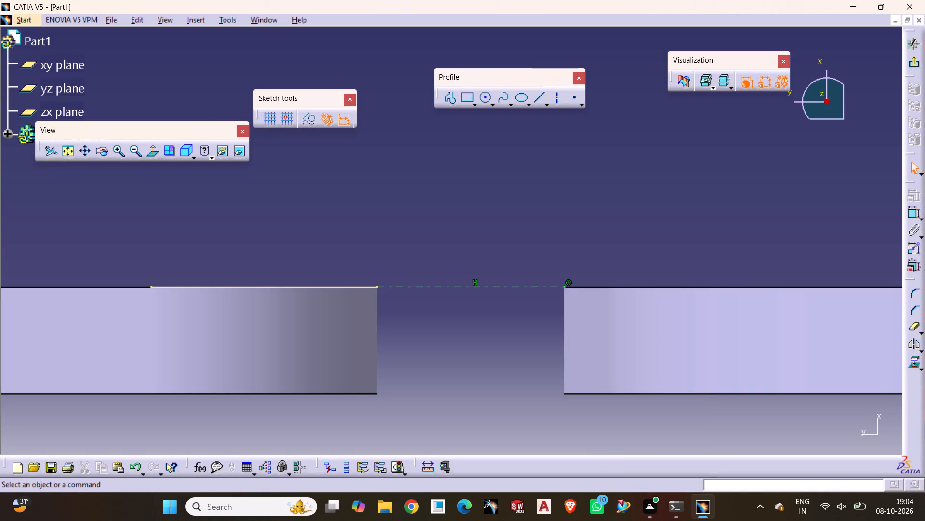
# Convert the projected edge on the second flange into a construction element, leaving construction mode off for new geometry.
pyautogui.click(302, 288)
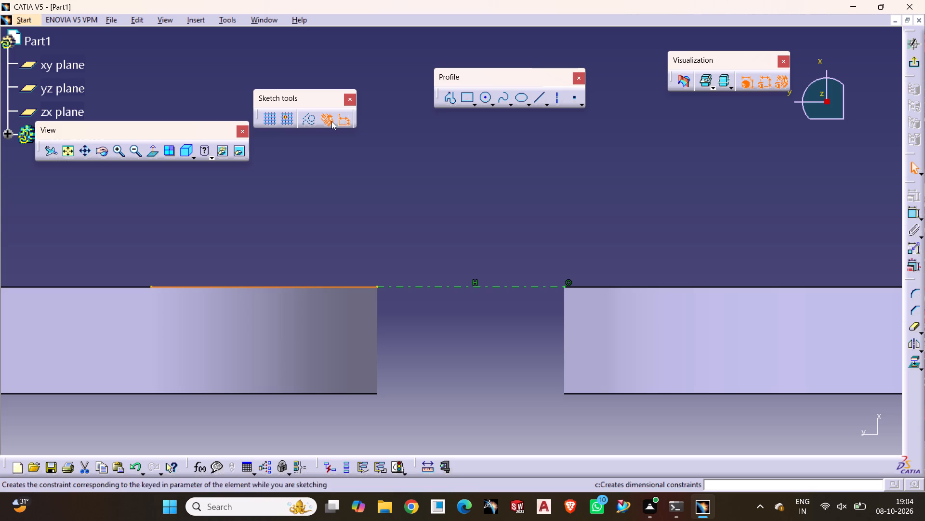
pyautogui.click(305, 120)
pyautogui.click(314, 192)
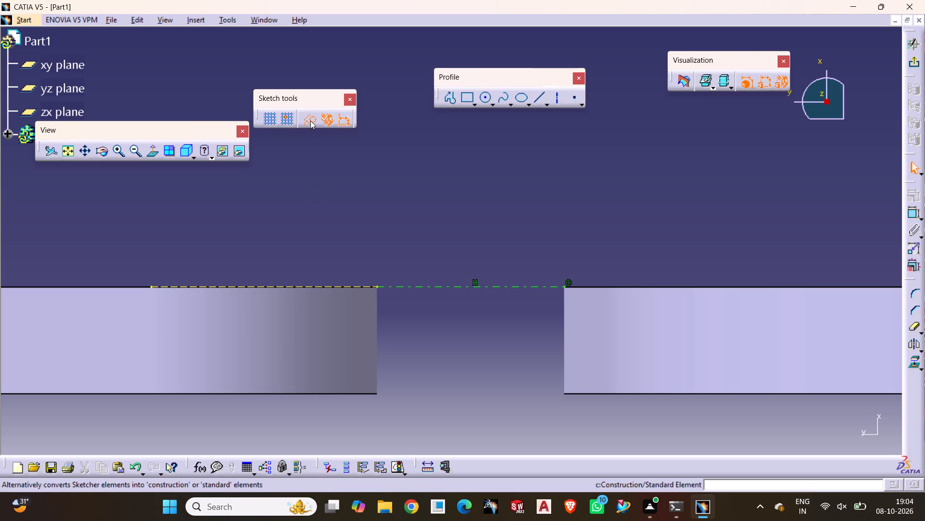
pyautogui.click(310, 121)
pyautogui.click(315, 192)
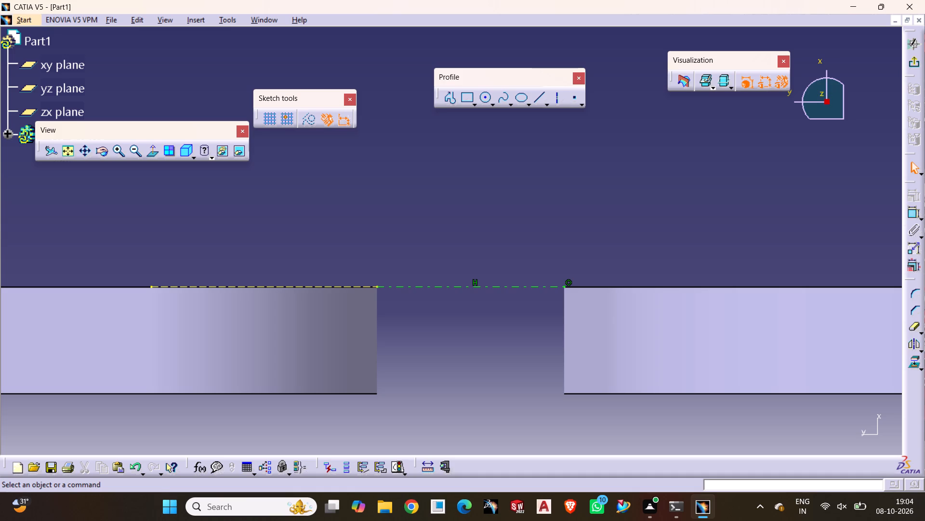
# With grid snapping on, draw a vertical axis about 22 mm long upwards from near the middle of the horizontal axis.
pyautogui.click(557, 100)
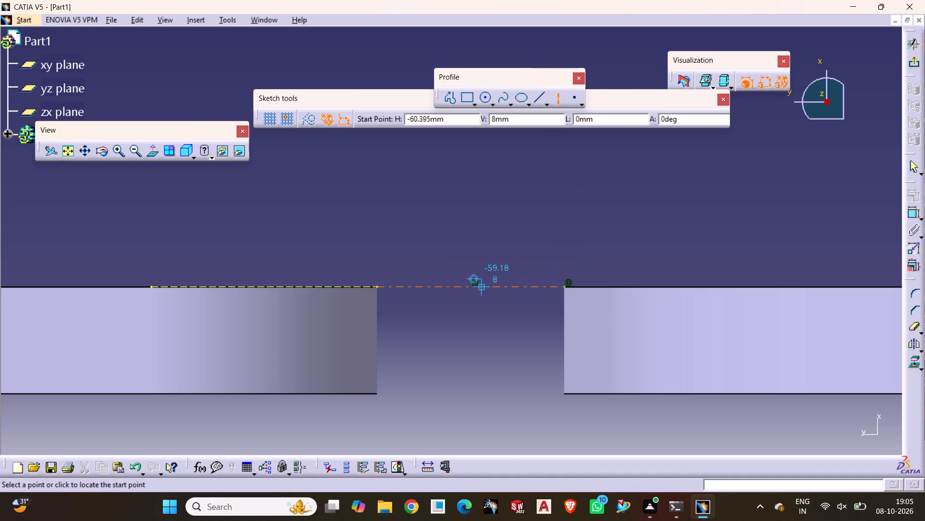
pyautogui.click(285, 118)
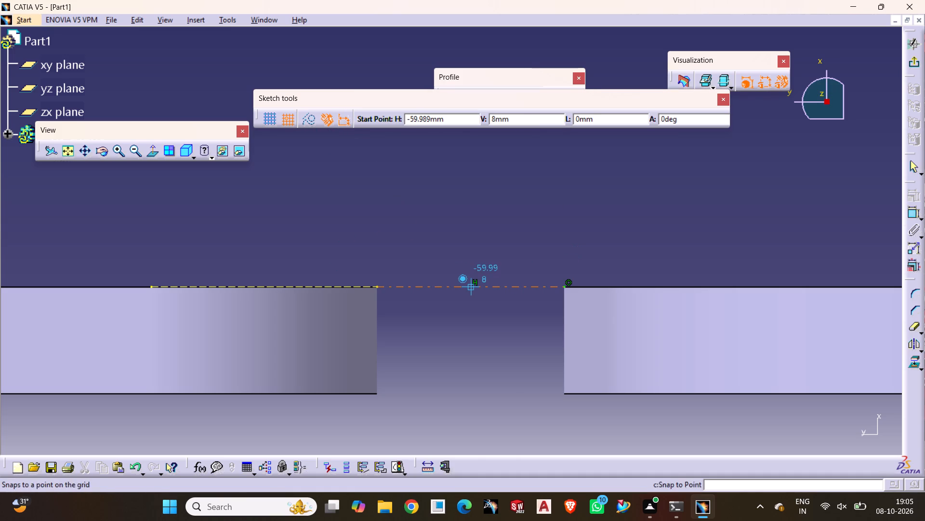
pyautogui.click(474, 288)
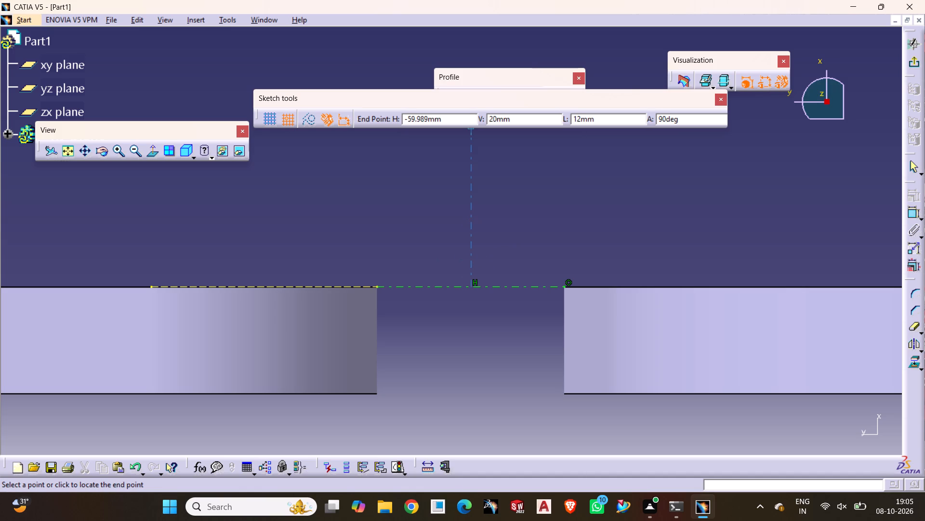
pyautogui.moveTo(474, 181); pyautogui.dragTo(485, 332, button='middle')
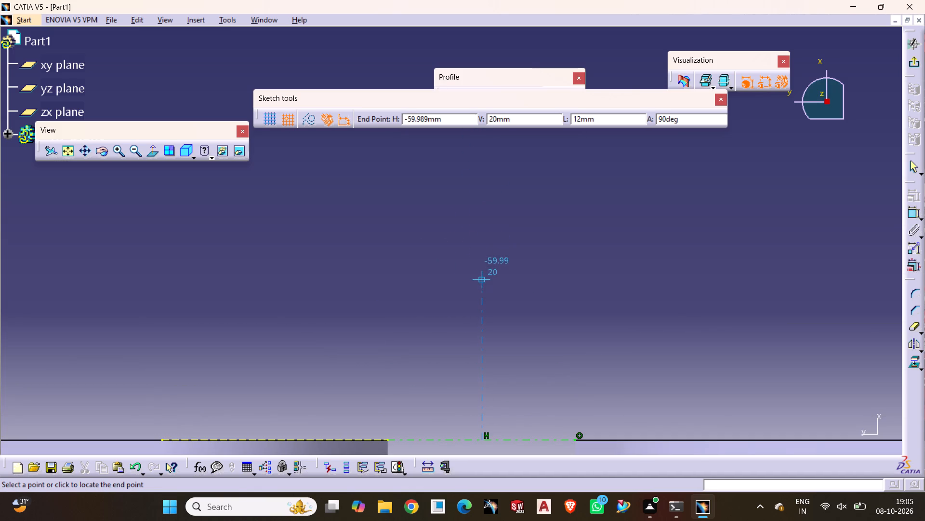
pyautogui.click(488, 190)
pyautogui.click(410, 242)
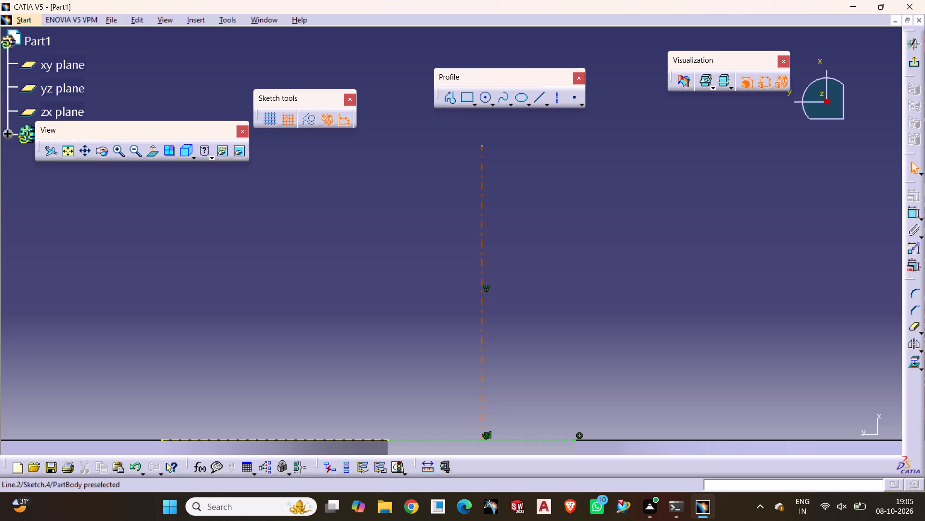
# Dimension the vertical axis and set its length to 170 mm.
pyautogui.click(910, 216)
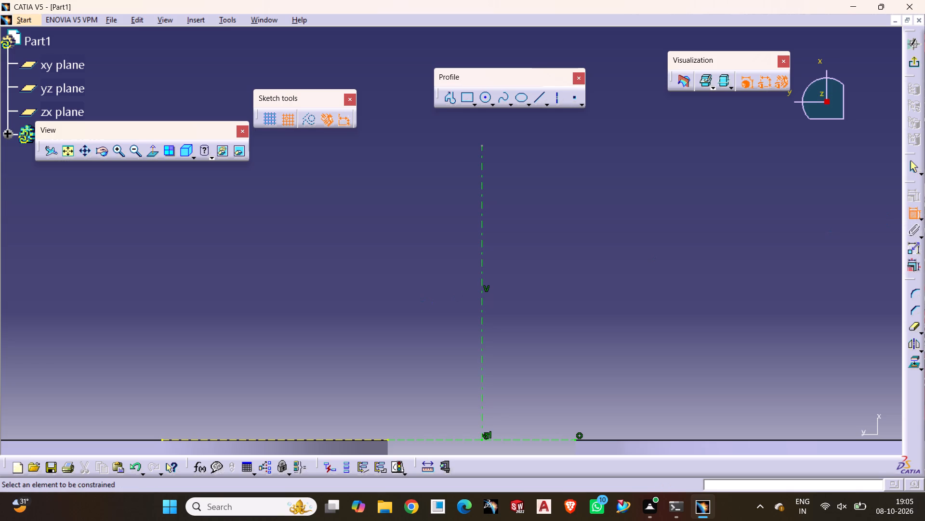
pyautogui.moveTo(481, 246); pyautogui.dragTo(486, 248)
pyautogui.click(532, 262)
pyautogui.doubleClick(532, 262)
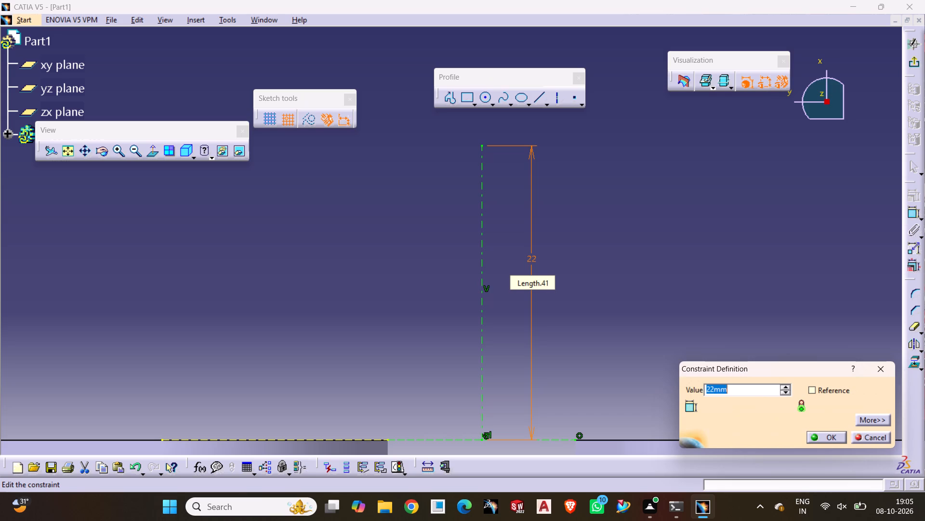
pyautogui.write('170')
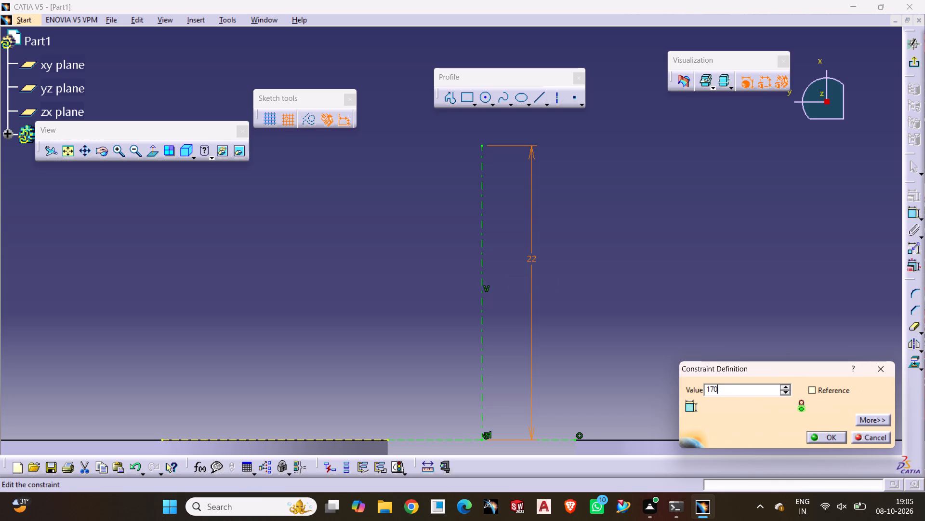
pyautogui.click(837, 439)
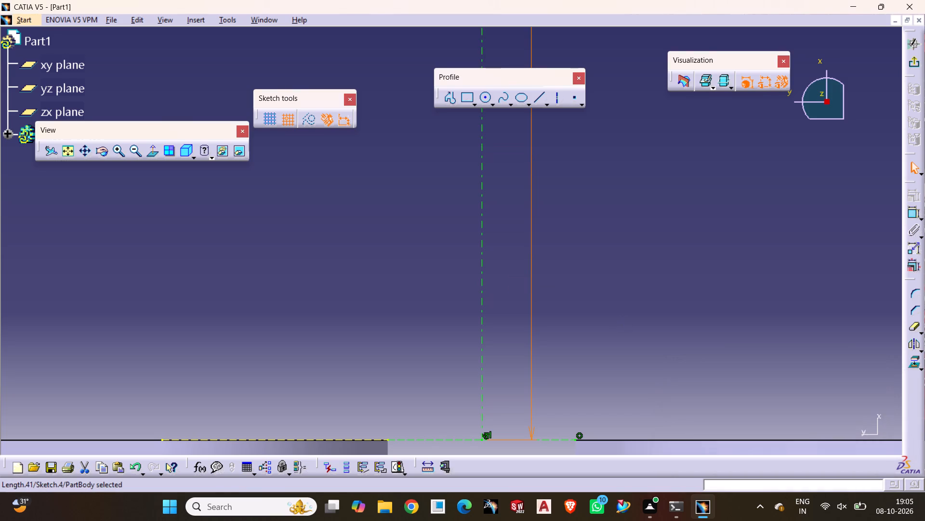
# Examine the vertical axis and its length dimension along its full extent, from the upper end to the flanges.
pyautogui.click(132, 146)
pyautogui.click(133, 146)
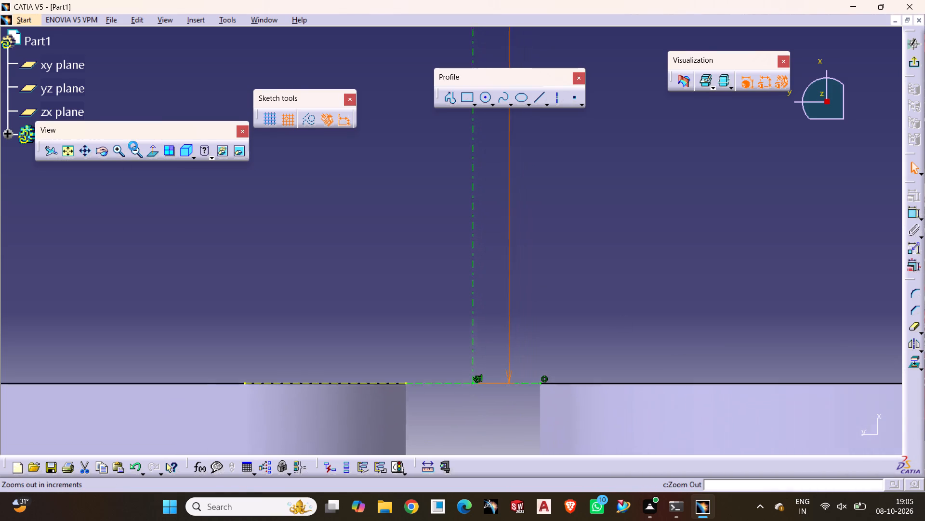
pyautogui.moveTo(498, 208); pyautogui.dragTo(491, 329, button='middle')
pyautogui.moveTo(476, 245); pyautogui.dragTo(467, 339, button='middle')
pyautogui.moveTo(474, 223); pyautogui.dragTo(474, 302, button='middle')
pyautogui.moveTo(470, 269); pyautogui.dragTo(470, 300, button='middle')
pyautogui.moveTo(469, 259); pyautogui.dragTo(468, 296, button='middle')
pyautogui.moveTo(467, 258); pyautogui.dragTo(465, 286, button='middle')
pyautogui.moveTo(460, 215); pyautogui.dragTo(460, 252, button='middle')
pyautogui.moveTo(467, 254); pyautogui.dragTo(466, 264, button='middle')
pyautogui.moveTo(462, 247); pyautogui.dragTo(462, 261, button='middle')
pyautogui.moveTo(462, 258); pyautogui.dragTo(462, 287, button='middle')
pyautogui.moveTo(458, 229); pyautogui.dragTo(458, 246, button='middle')
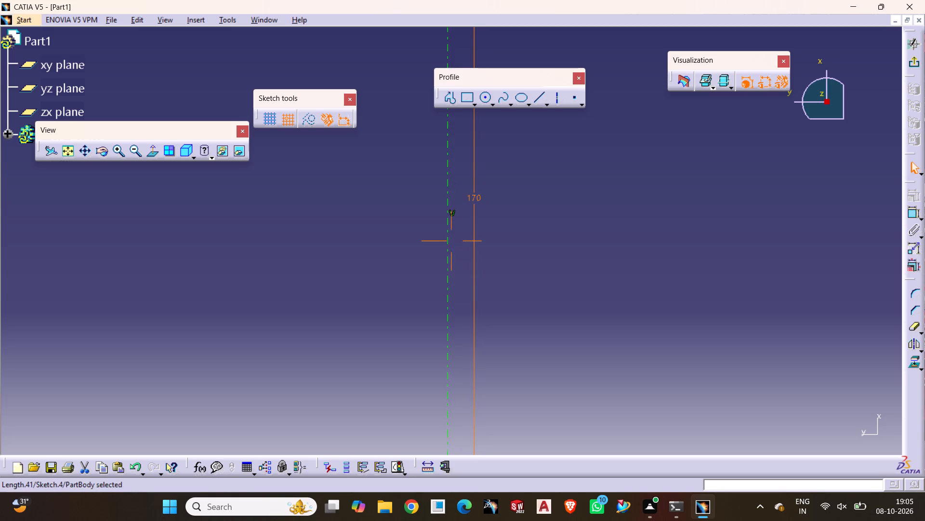
pyautogui.moveTo(458, 246); pyautogui.dragTo(458, 277, button='middle')
pyautogui.moveTo(468, 227); pyautogui.dragTo(468, 279, button='middle')
pyautogui.moveTo(479, 174); pyautogui.dragTo(478, 416, button='middle')
pyautogui.moveTo(569, 188); pyautogui.dragTo(551, 438, button='middle')
pyautogui.moveTo(512, 281); pyautogui.dragTo(512, 178, button='middle')
pyautogui.click(137, 154)
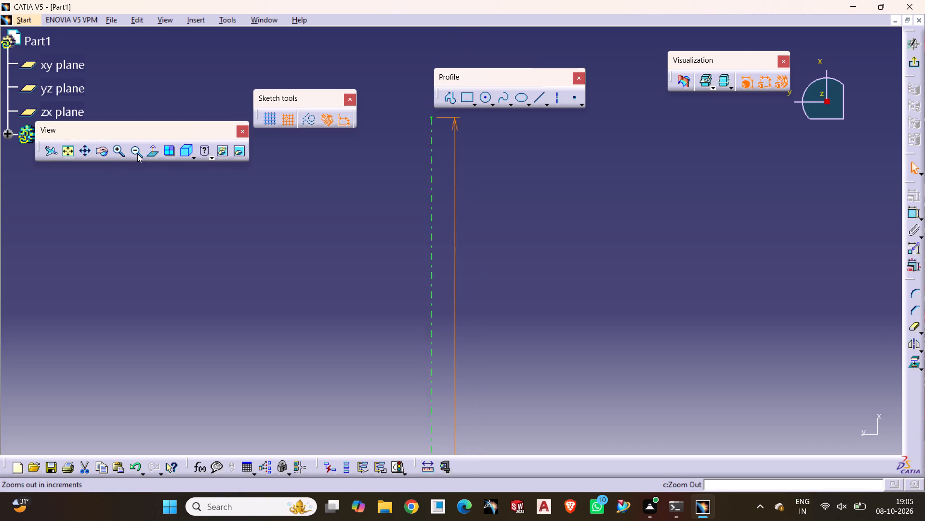
pyautogui.doubleClick(137, 154)
pyautogui.moveTo(448, 361); pyautogui.dragTo(452, 230, button='middle')
pyautogui.moveTo(457, 330); pyautogui.dragTo(472, 213, button='middle')
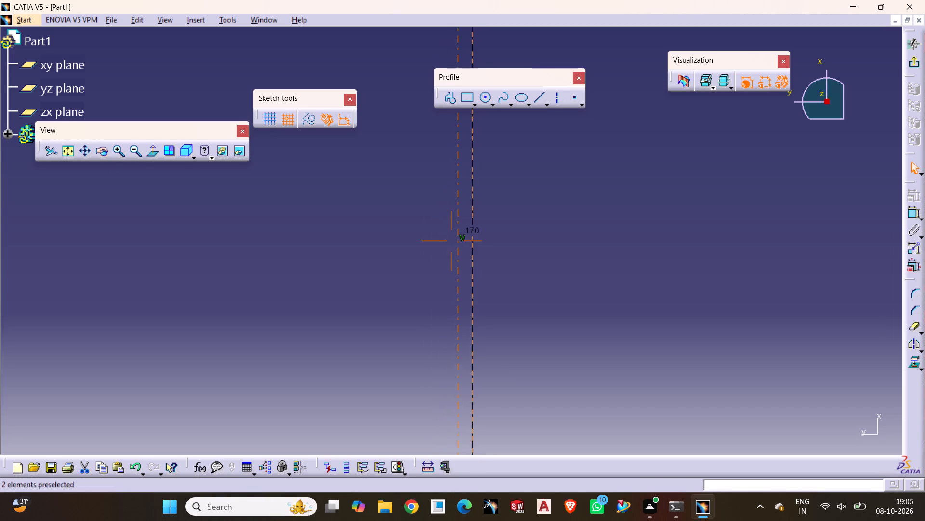
pyautogui.moveTo(451, 388); pyautogui.dragTo(466, 265, button='middle')
pyautogui.moveTo(462, 371); pyautogui.dragTo(440, 306, button='middle')
pyautogui.moveTo(455, 308); pyautogui.dragTo(468, 307, button='middle')
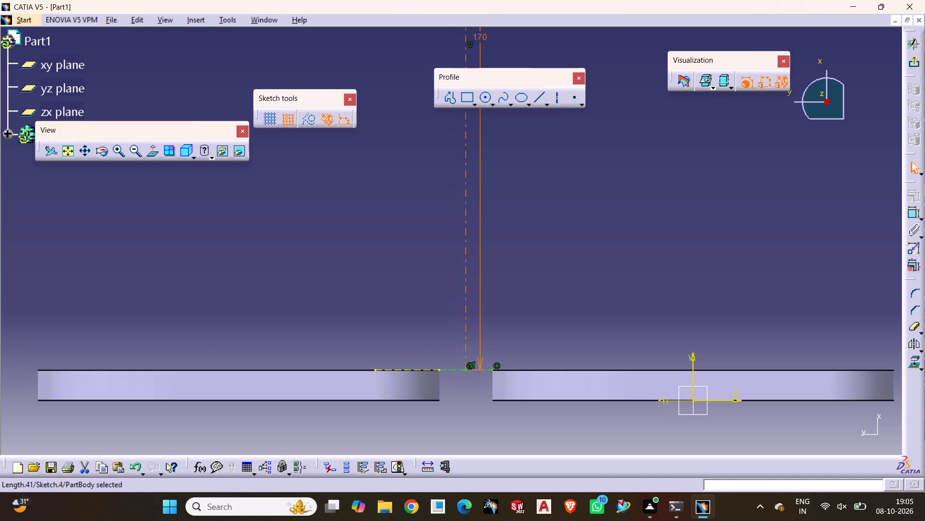
pyautogui.moveTo(542, 272); pyautogui.dragTo(542, 453, button='middle')
pyautogui.moveTo(501, 319); pyautogui.dragTo(499, 352, button='middle')
pyautogui.tripleClick(117, 157)
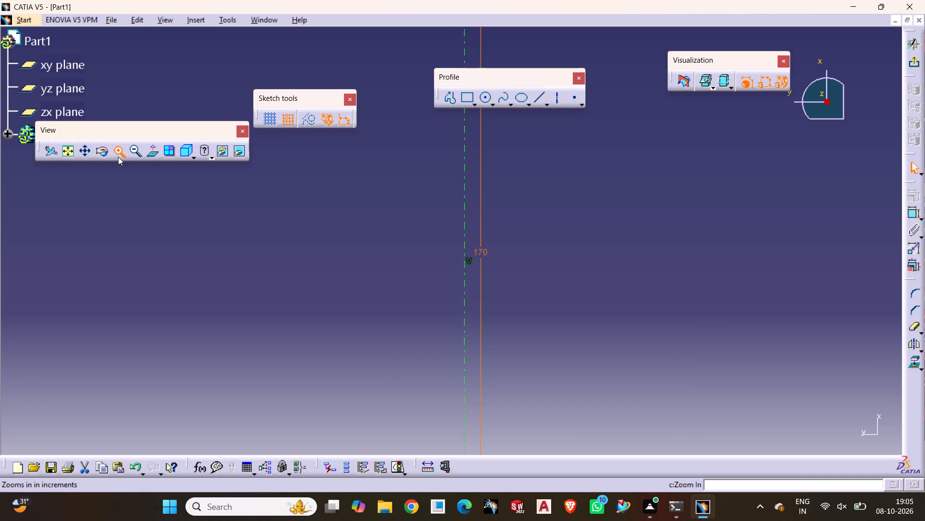
pyautogui.click(118, 157)
pyautogui.moveTo(535, 346); pyautogui.dragTo(529, 324, button='middle')
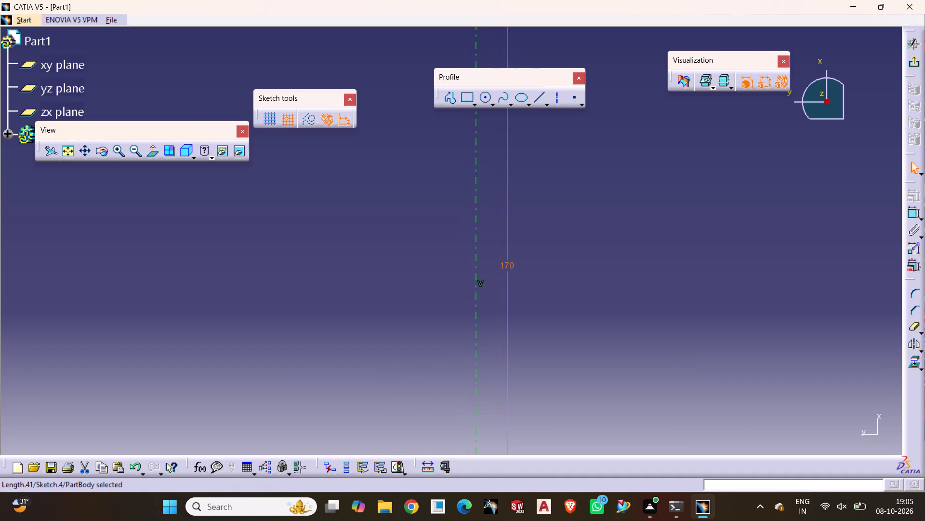
pyautogui.moveTo(529, 324); pyautogui.dragTo(526, 256, button='middle')
pyautogui.moveTo(512, 358); pyautogui.dragTo(522, 265, button='middle')
pyautogui.moveTo(473, 342); pyautogui.dragTo(487, 291, button='middle')
pyautogui.moveTo(486, 394); pyautogui.dragTo(512, 287, button='middle')
pyautogui.moveTo(521, 356); pyautogui.dragTo(534, 302, button='middle')
pyautogui.moveTo(549, 370); pyautogui.dragTo(555, 330, button='middle')
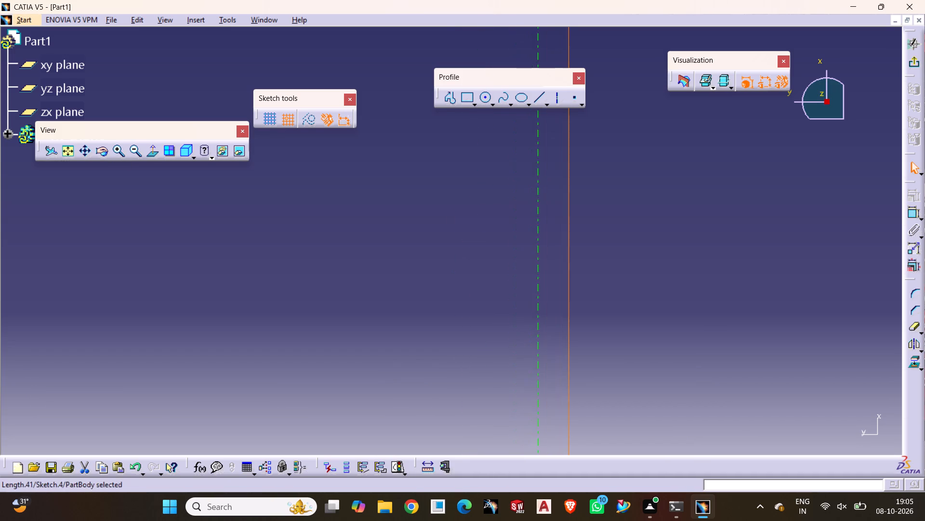
# Reposition the 170 mm length dimension well clear of the vertical axis, to its right side.
pyautogui.moveTo(562, 359); pyautogui.dragTo(565, 315, button='middle')
pyautogui.moveTo(550, 406); pyautogui.dragTo(550, 357, button='middle')
pyautogui.scroll(1, 539, 387)
pyautogui.moveTo(616, 374); pyautogui.dragTo(604, 285, button='middle')
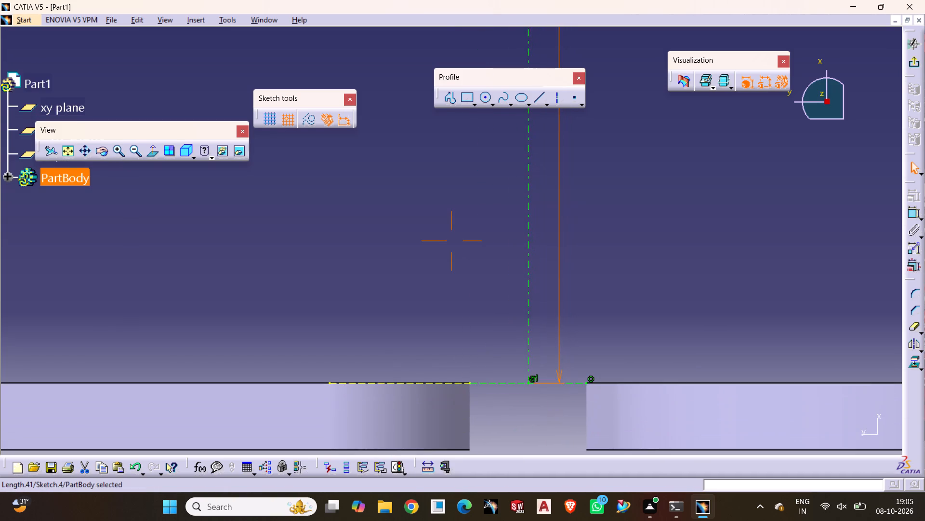
pyautogui.moveTo(607, 274); pyautogui.dragTo(531, 360, button='middle')
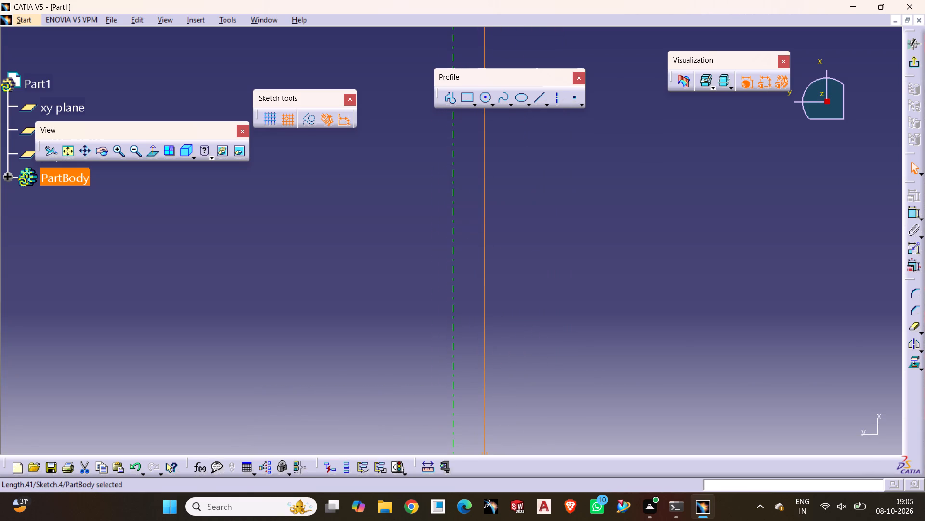
pyautogui.click(68, 155)
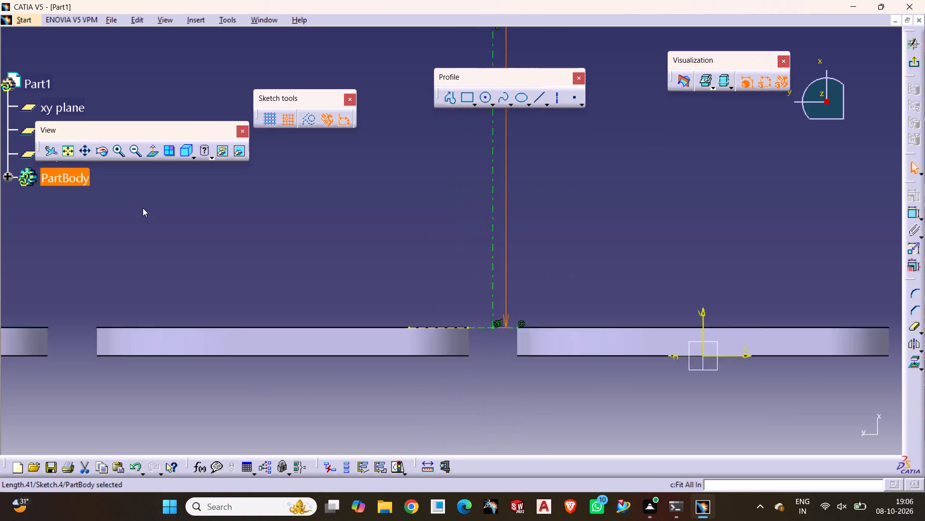
pyautogui.moveTo(573, 167); pyautogui.dragTo(519, 276, button='middle')
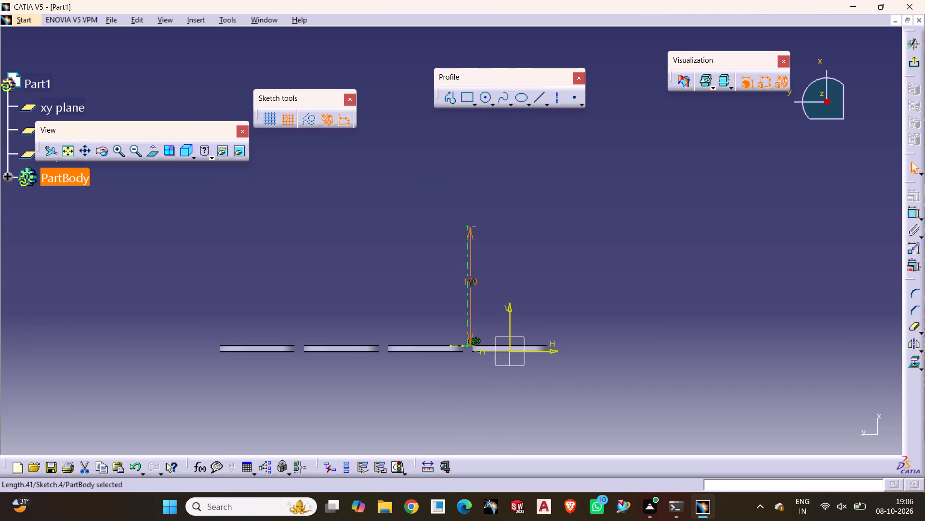
pyautogui.moveTo(476, 281); pyautogui.dragTo(536, 297)
pyautogui.moveTo(473, 236); pyautogui.dragTo(563, 256)
pyautogui.click(682, 263)
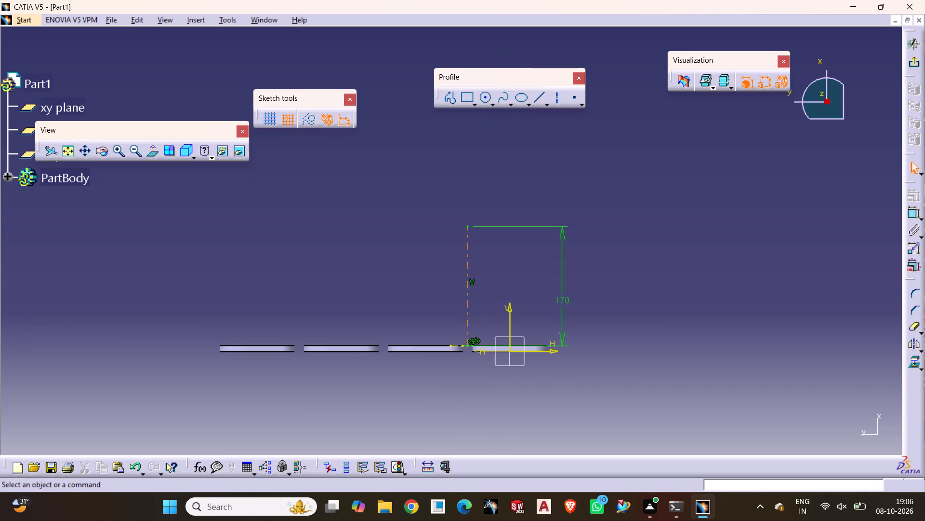
pyautogui.click(383, 266)
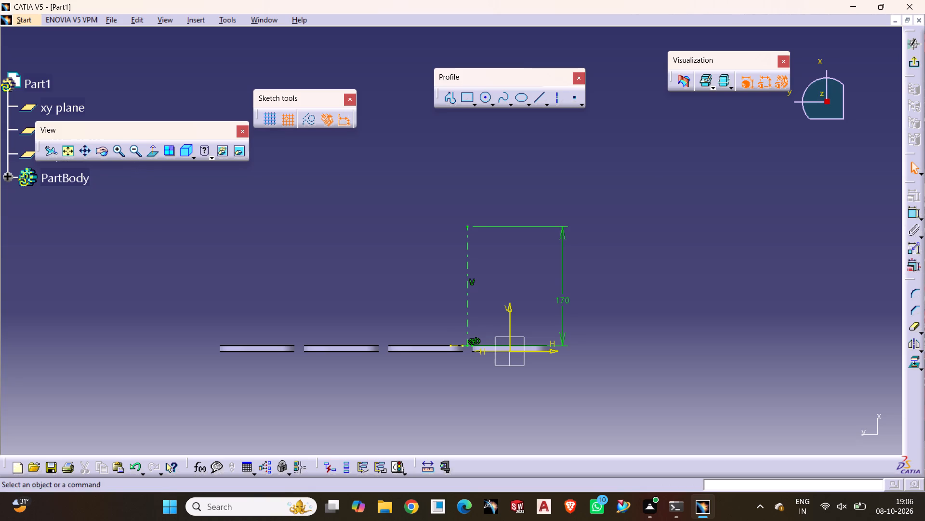
pyautogui.click(460, 214)
# Draw a circle of about 30 mm radius centred on the upper end point of the vertical axis.
pyautogui.click(120, 152)
pyautogui.tripleClick(120, 152)
pyautogui.tripleClick(121, 152)
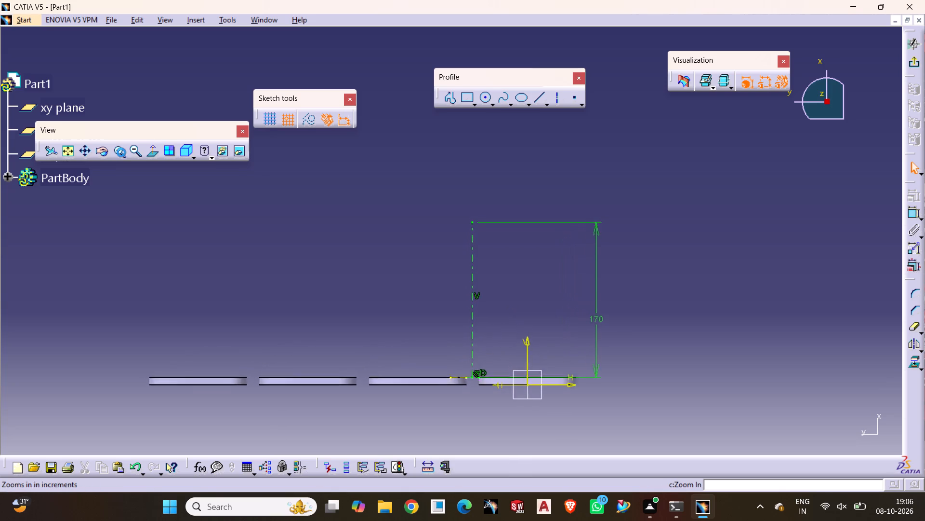
pyautogui.tripleClick(121, 152)
pyautogui.tripleClick(121, 152)
pyautogui.tripleClick(121, 152)
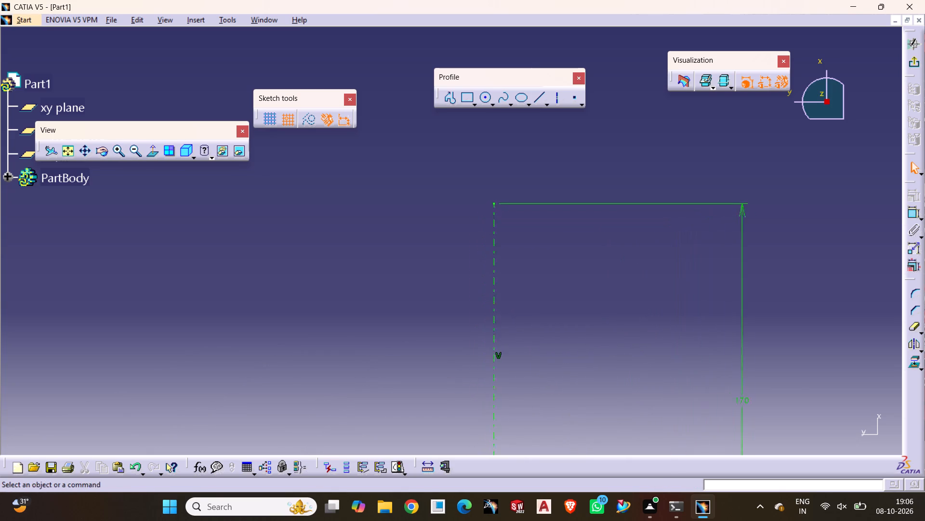
pyautogui.moveTo(625, 194); pyautogui.dragTo(514, 293, button='middle')
pyautogui.click(485, 100)
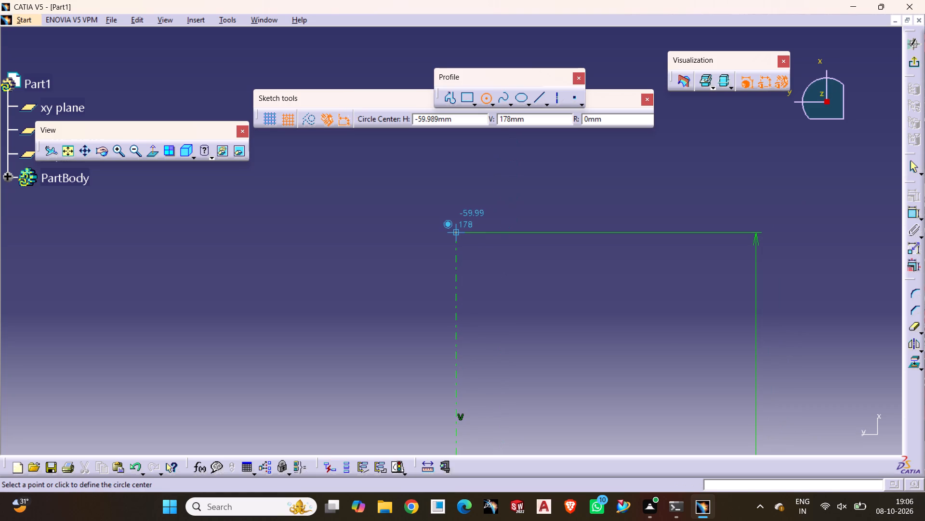
pyautogui.click(456, 230)
pyautogui.click(495, 190)
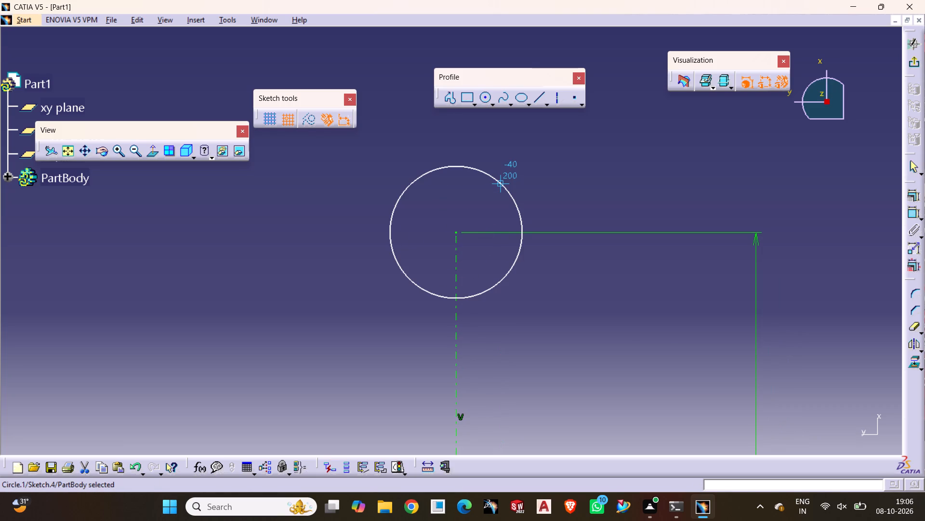
# Draw three circles around the central one: radius about 14 mm at (0, 140), about 20 mm at (-120, 140) and about 14 mm at (-60, 240).
pyautogui.click(486, 96)
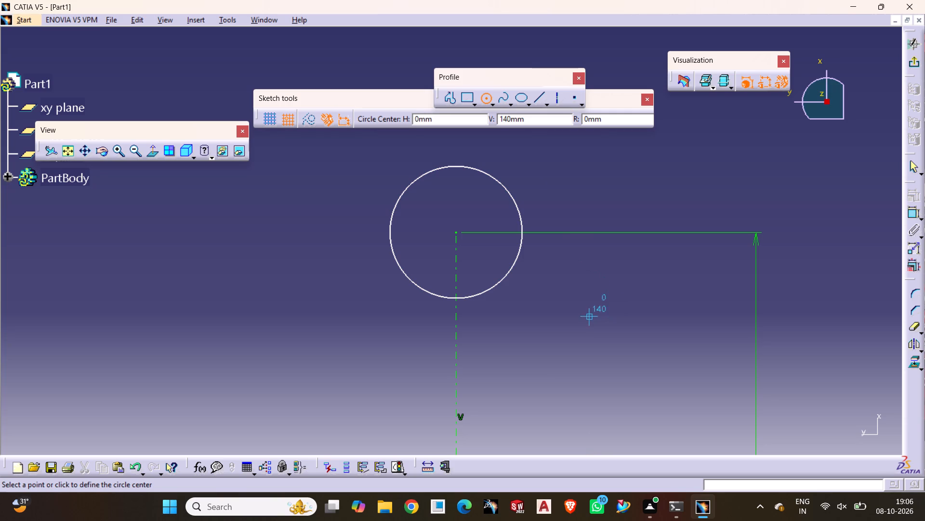
pyautogui.click(596, 316)
pyautogui.click(617, 332)
pyautogui.doubleClick(484, 99)
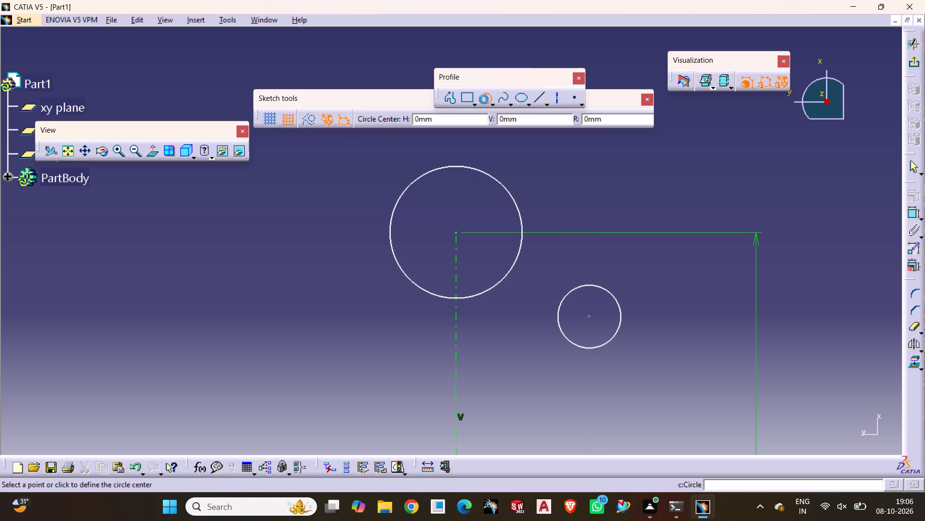
pyautogui.click(312, 317)
pyautogui.click(287, 322)
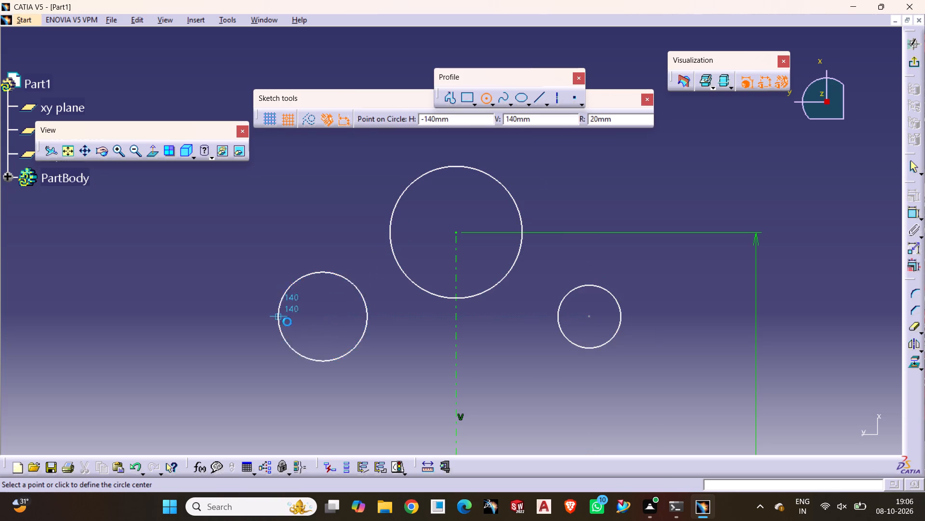
pyautogui.moveTo(459, 214); pyautogui.dragTo(471, 289, button='middle')
pyautogui.click(476, 172)
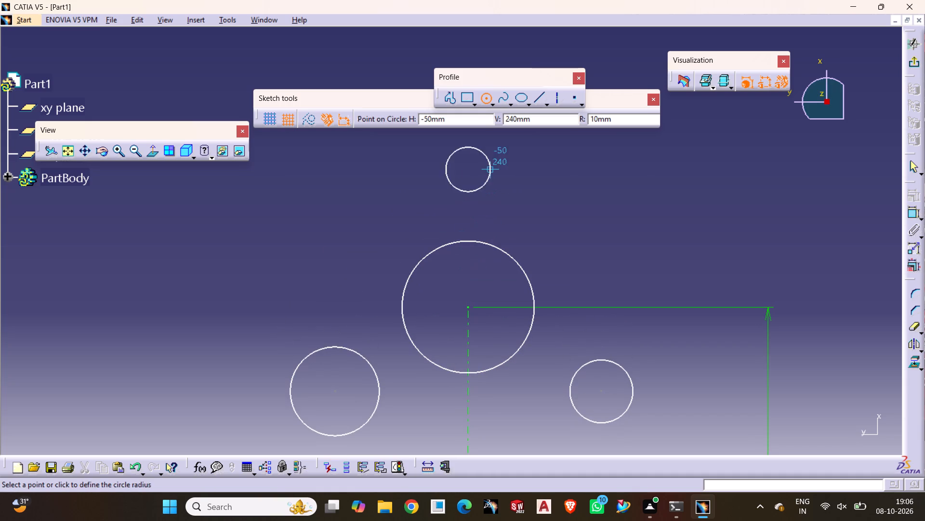
pyautogui.click(491, 188)
pyautogui.click(484, 98)
pyautogui.click(376, 196)
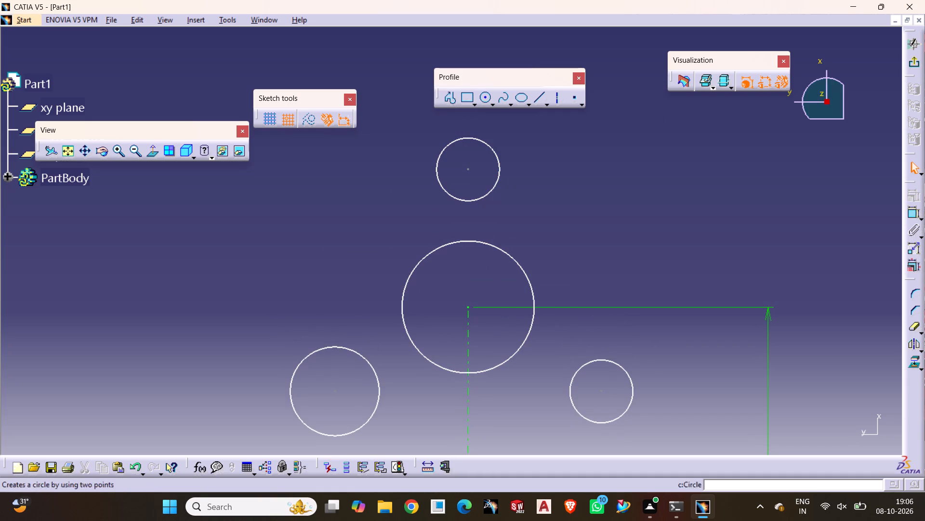
# Draw three axes joining the centres of the three outer circles to form a triangle around the central circle.
pyautogui.moveTo(608, 266); pyautogui.dragTo(593, 233, button='middle')
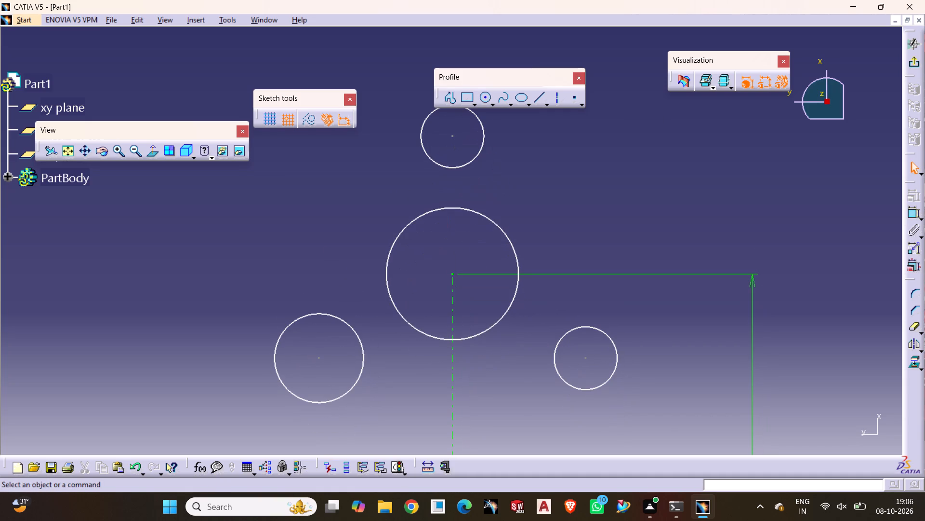
pyautogui.click(555, 99)
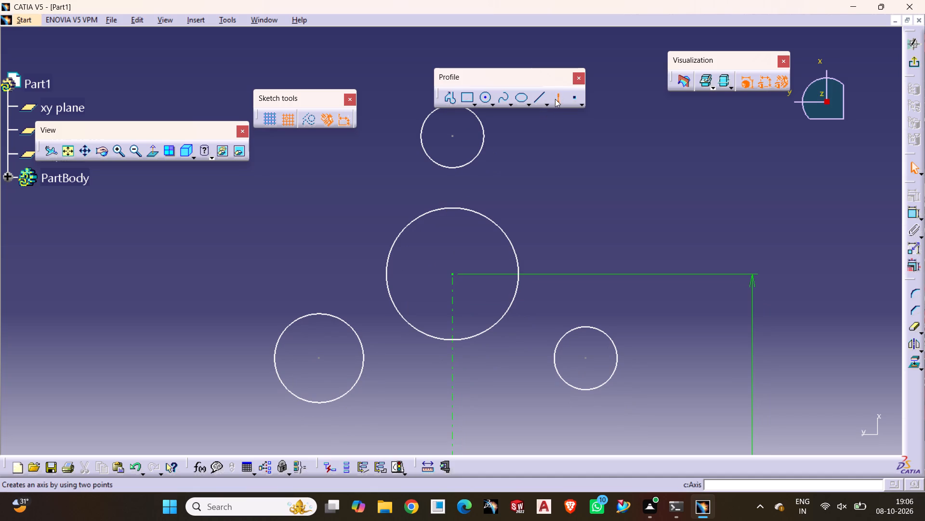
pyautogui.click(453, 137)
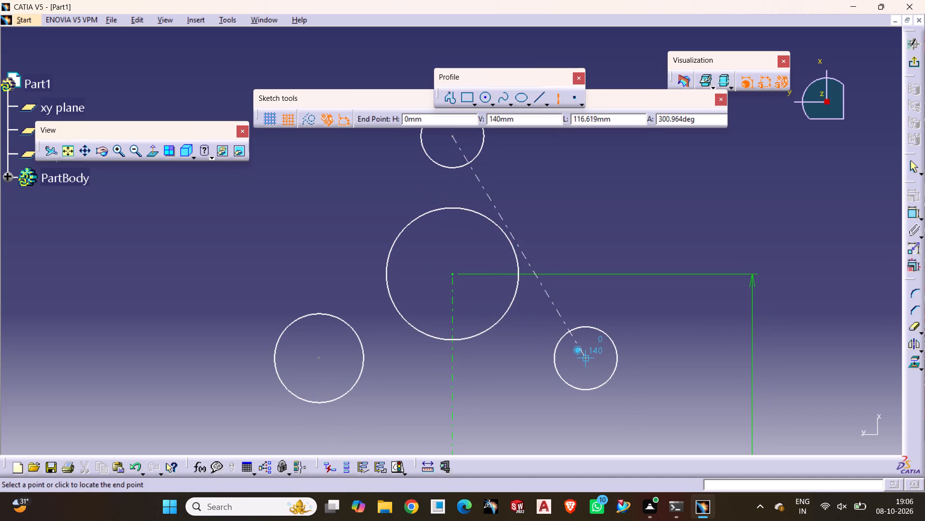
pyautogui.click(588, 358)
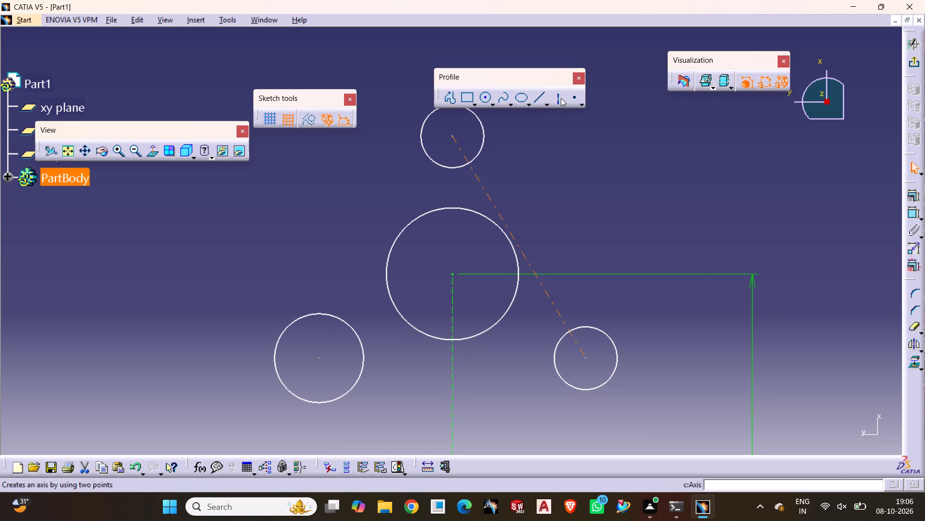
pyautogui.doubleClick(561, 97)
pyautogui.click(585, 357)
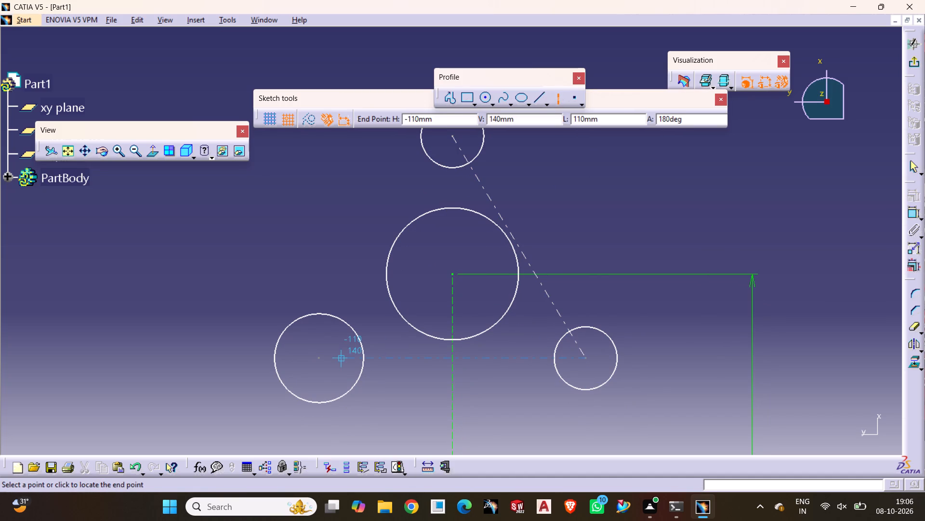
pyautogui.click(318, 357)
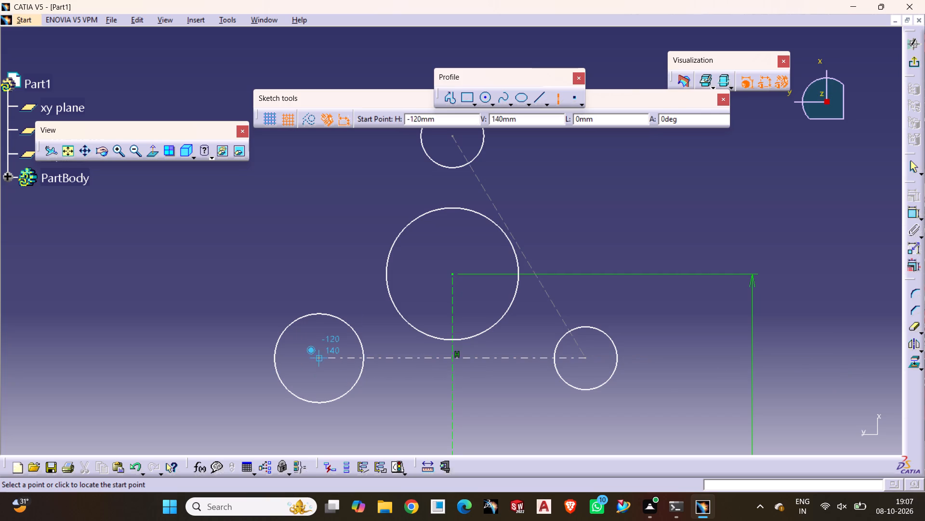
pyautogui.click(317, 356)
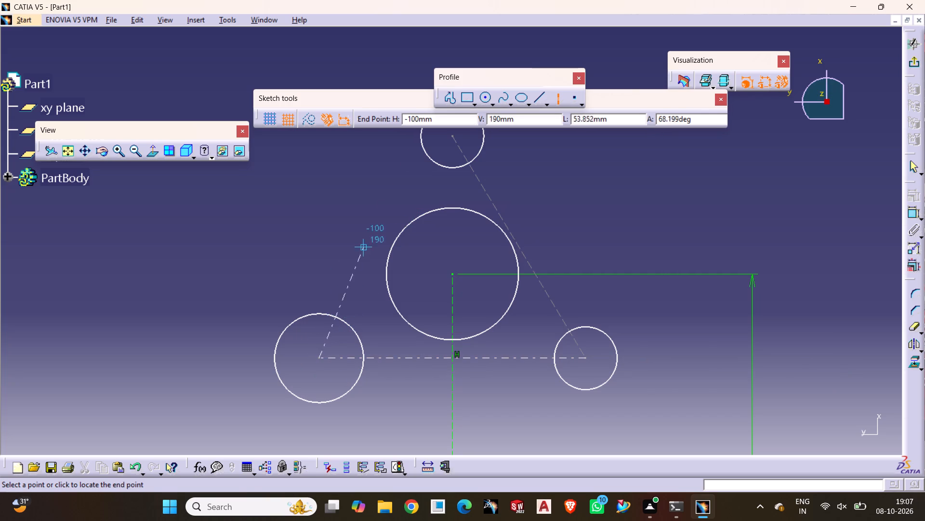
pyautogui.click(453, 138)
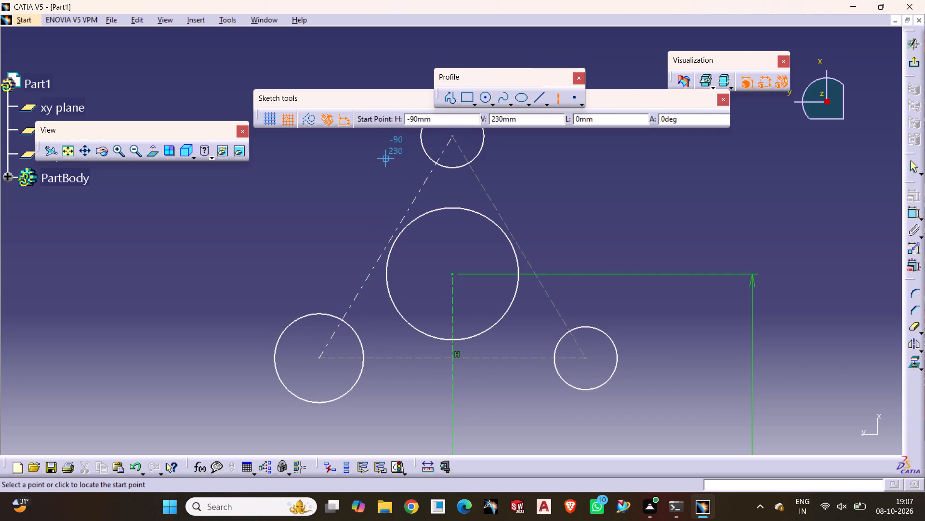
pyautogui.press('Escape')
pyautogui.press('Escape')
pyautogui.click(361, 198)
pyautogui.moveTo(362, 200); pyautogui.dragTo(373, 179, button='middle')
pyautogui.click(344, 212)
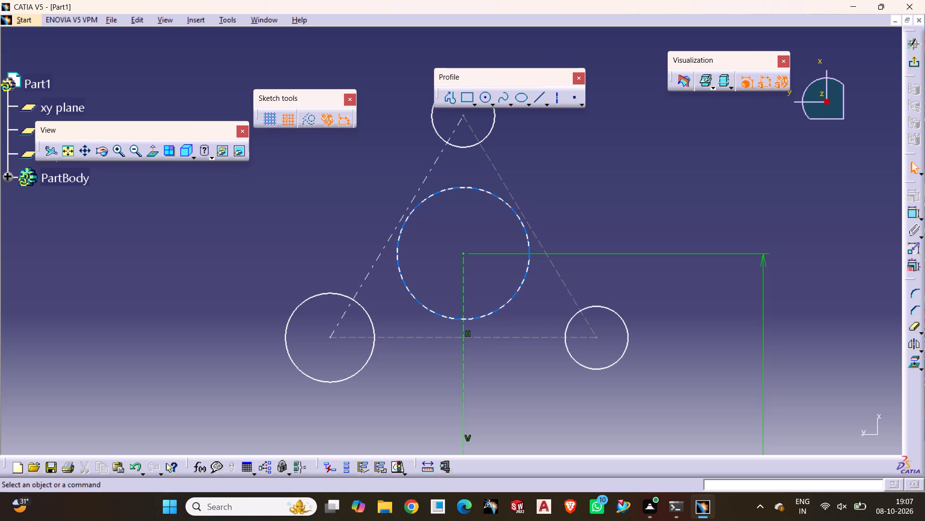
# Add a tangency constraint between the central circle and the triangle's right sloping axis.
pyautogui.click(537, 243)
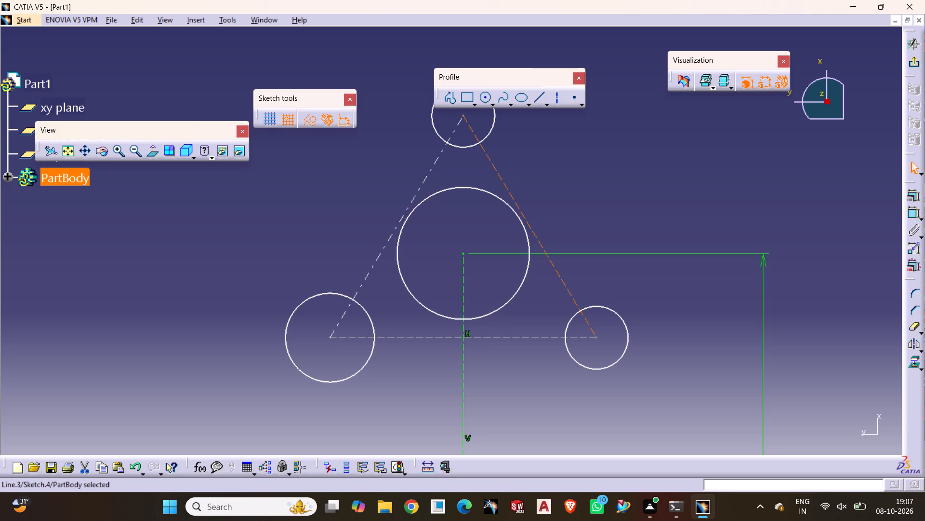
pyautogui.keyDown('ctrl'); pyautogui.click(499, 201); pyautogui.keyUp('ctrl')
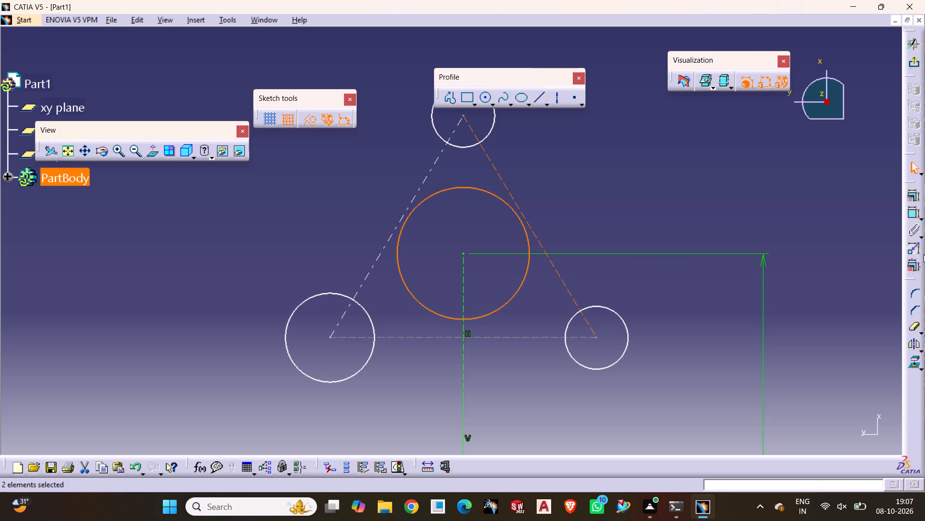
pyautogui.click(912, 198)
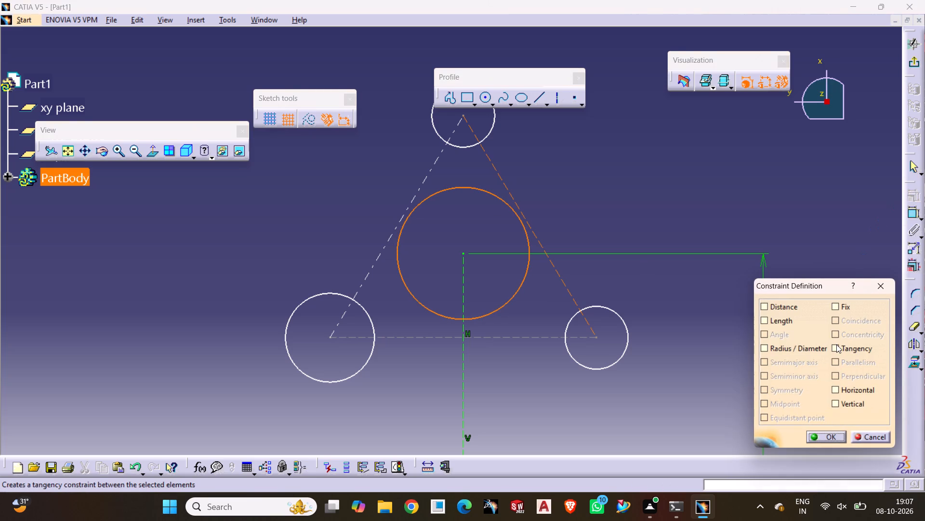
pyautogui.click(836, 344)
pyautogui.click(827, 438)
pyautogui.click(691, 188)
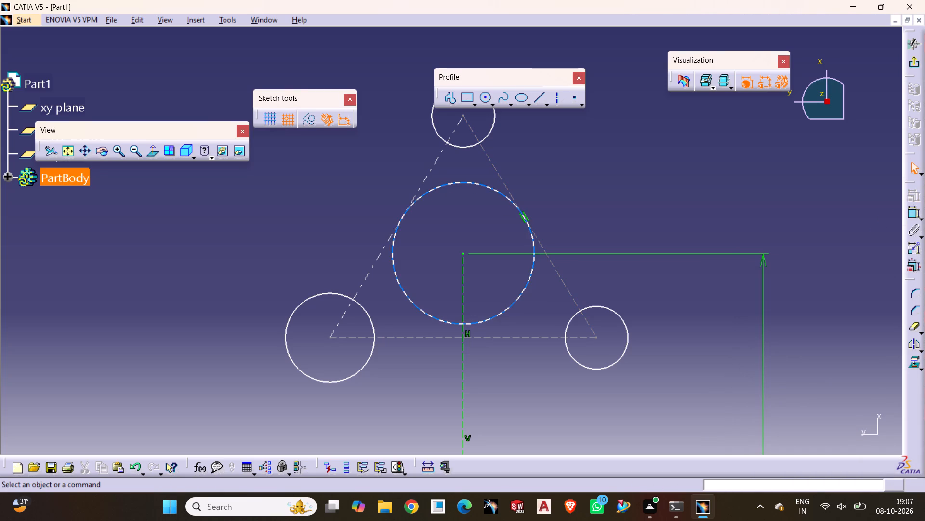
# Add a tangency constraint between the central circle and the triangle's left sloping axis.
pyautogui.click(427, 179)
pyautogui.keyDown('ctrl'); pyautogui.click(420, 196); pyautogui.keyUp('ctrl')
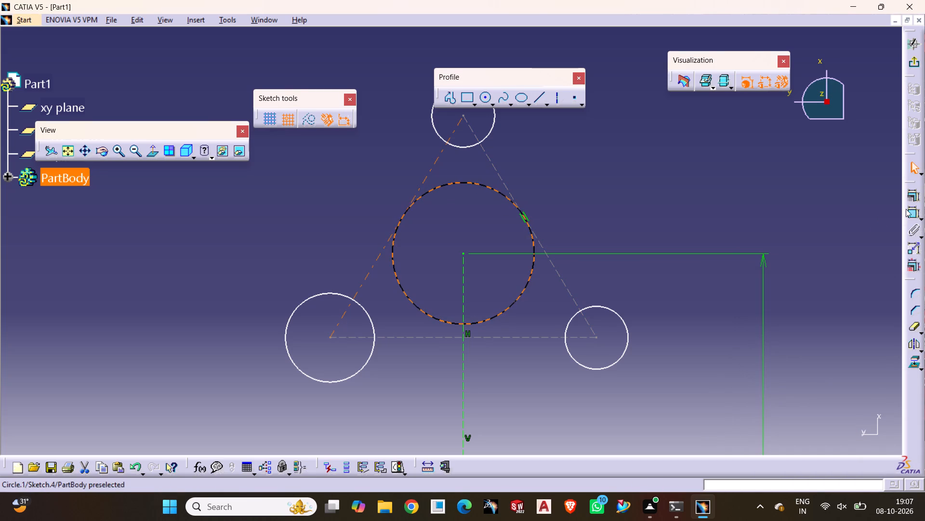
pyautogui.click(914, 198)
pyautogui.click(835, 349)
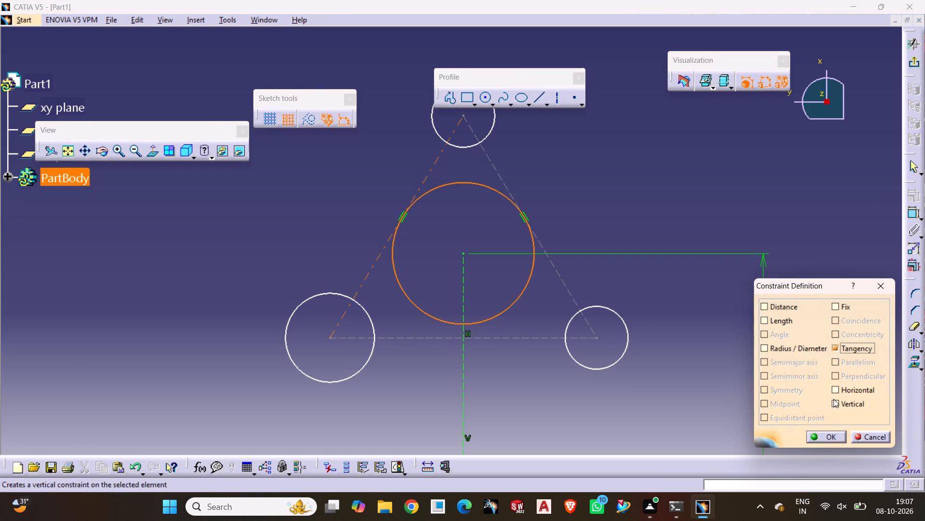
pyautogui.click(834, 434)
pyautogui.click(702, 179)
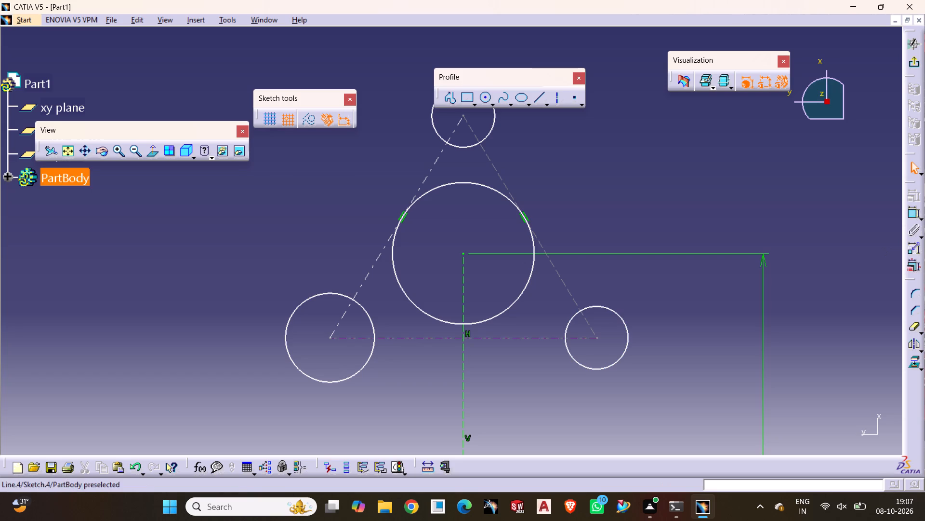
# Add a tangency constraint between the central circle and the triangle's horizontal bottom axis.
pyautogui.click(493, 320)
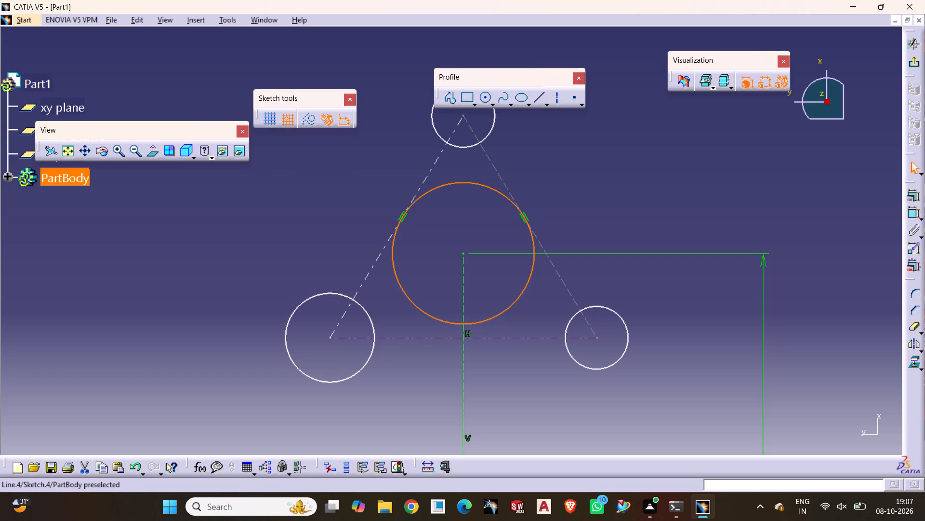
pyautogui.keyDown('ctrl'); pyautogui.click(494, 338); pyautogui.keyUp('ctrl')
pyautogui.click(912, 200)
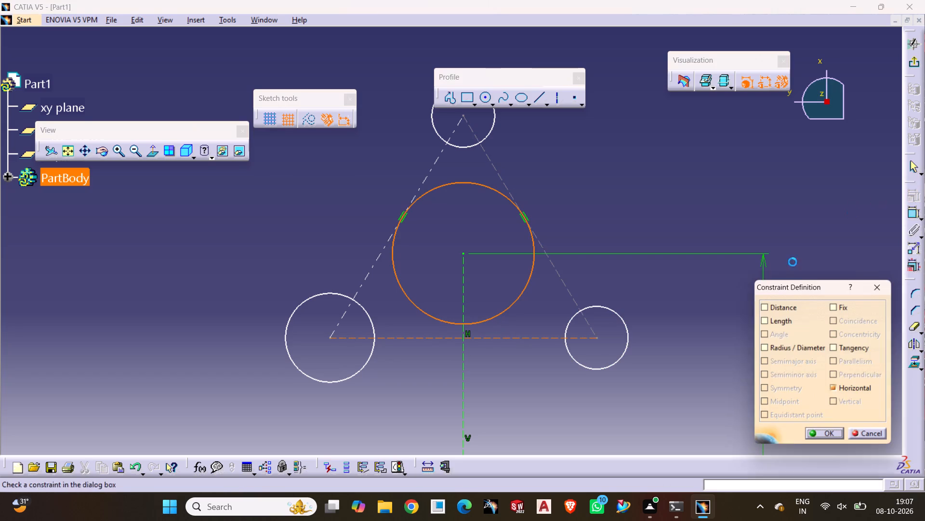
pyautogui.click(839, 349)
pyautogui.click(819, 438)
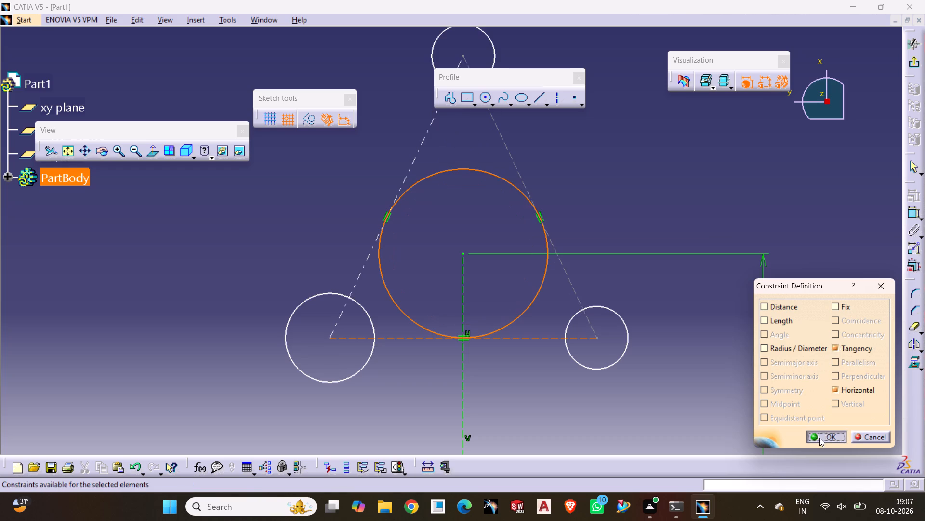
pyautogui.click(734, 190)
# Dimension the circle at the triangle's top vertex with a diameter of 16 mm.
pyautogui.moveTo(615, 187); pyautogui.dragTo(609, 223, button='middle')
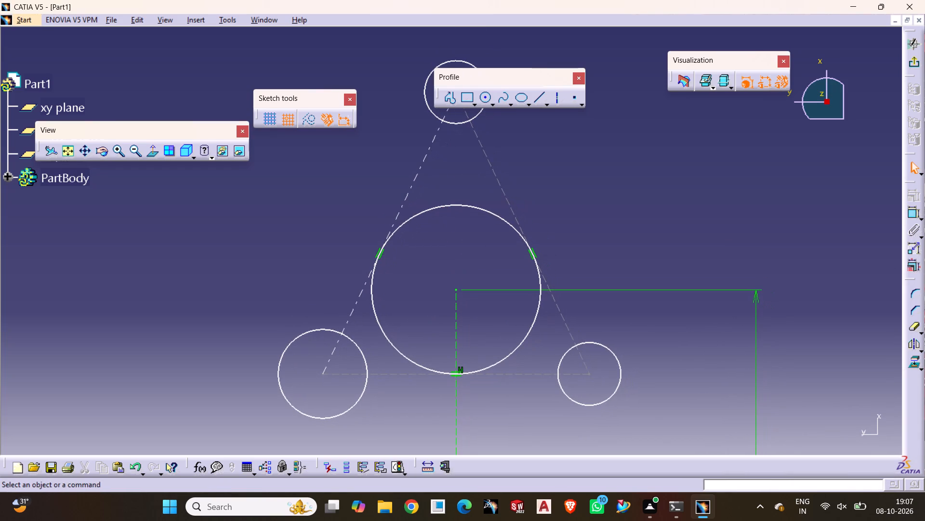
pyautogui.moveTo(520, 77); pyautogui.dragTo(796, 151)
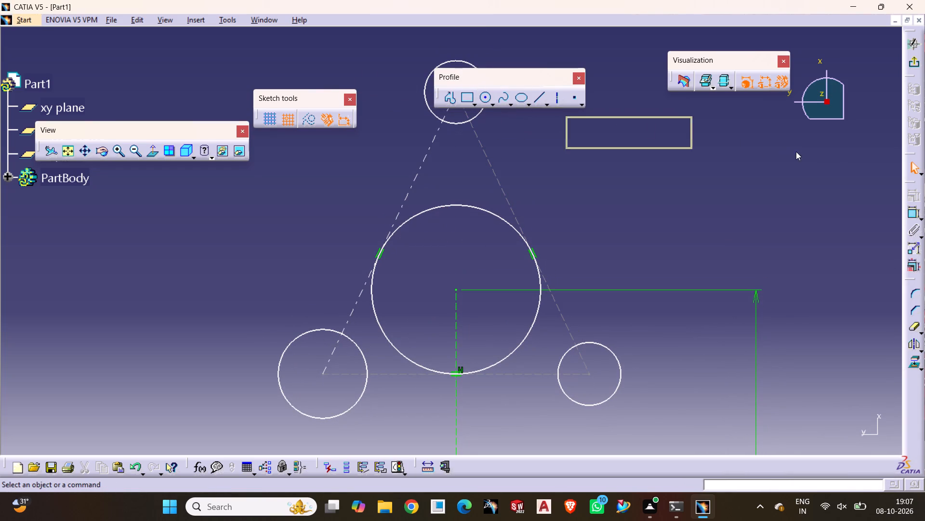
pyautogui.moveTo(796, 151); pyautogui.dragTo(834, 153)
pyautogui.moveTo(777, 152); pyautogui.dragTo(738, 151)
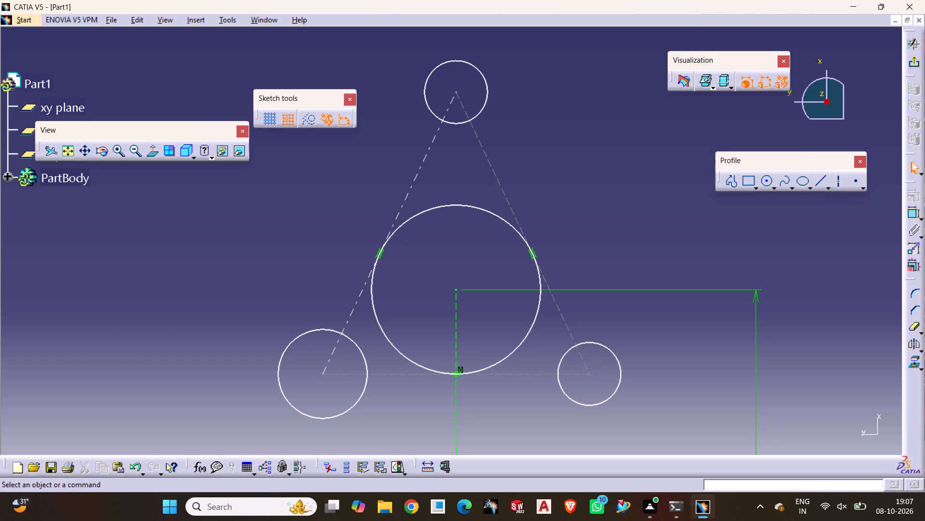
pyautogui.doubleClick(912, 213)
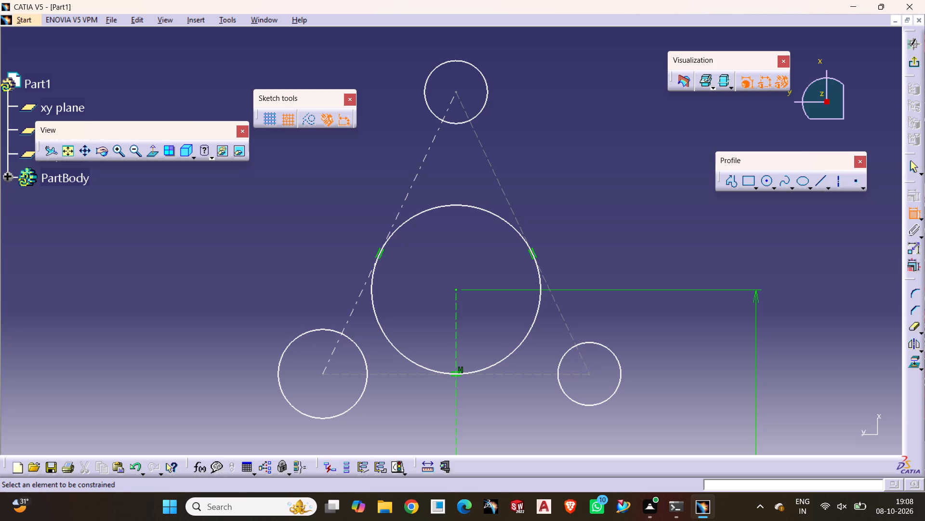
pyautogui.click(482, 110)
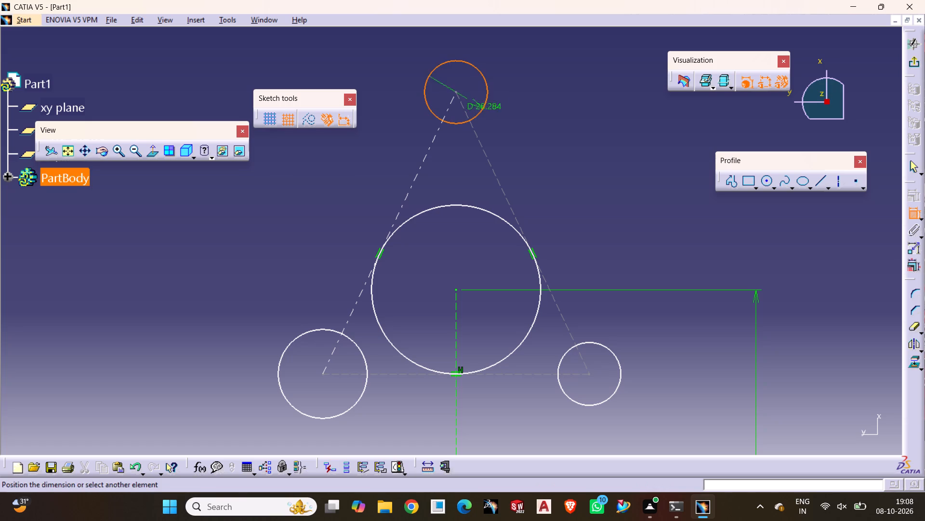
pyautogui.tripleClick(523, 82)
pyautogui.click(523, 82)
pyautogui.press('1')
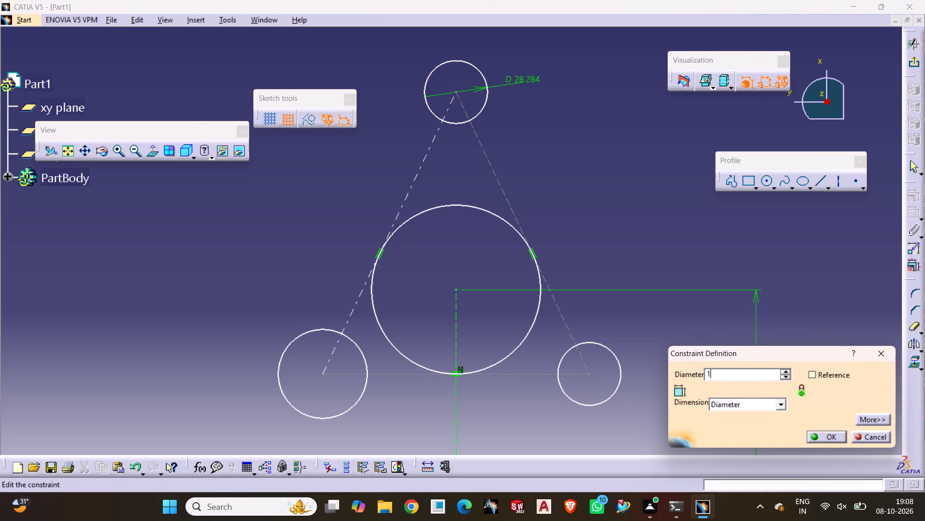
pyautogui.press('6')
pyautogui.press('Return')
pyautogui.click(534, 113)
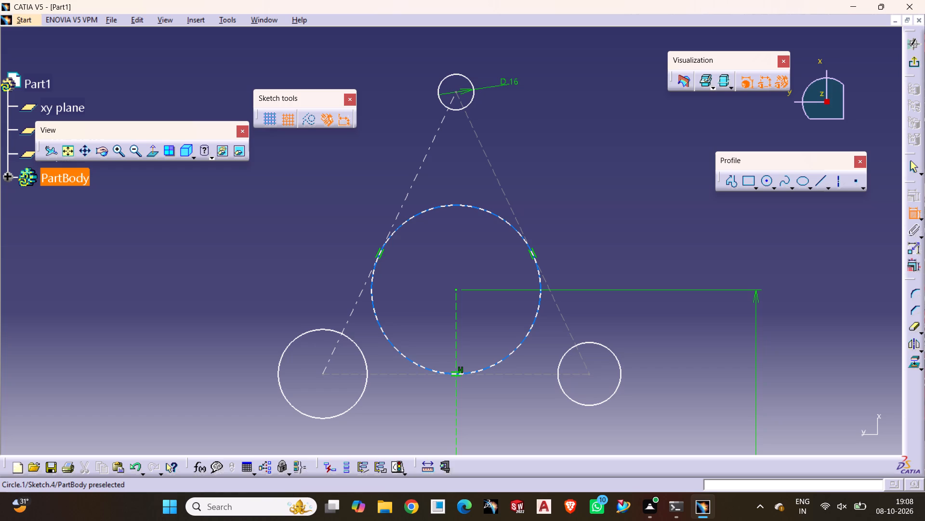
# Dimension the circle at the triangle's lower-left vertex with a diameter of 16 mm.
pyautogui.click(295, 337)
pyautogui.click(238, 307)
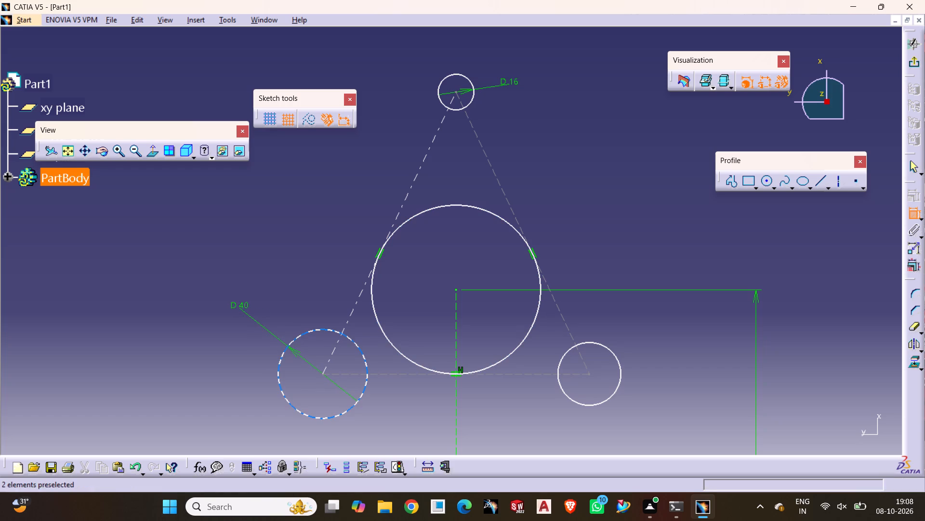
pyautogui.press('1')
pyautogui.press('6')
pyautogui.press('Return')
pyautogui.click(485, 272)
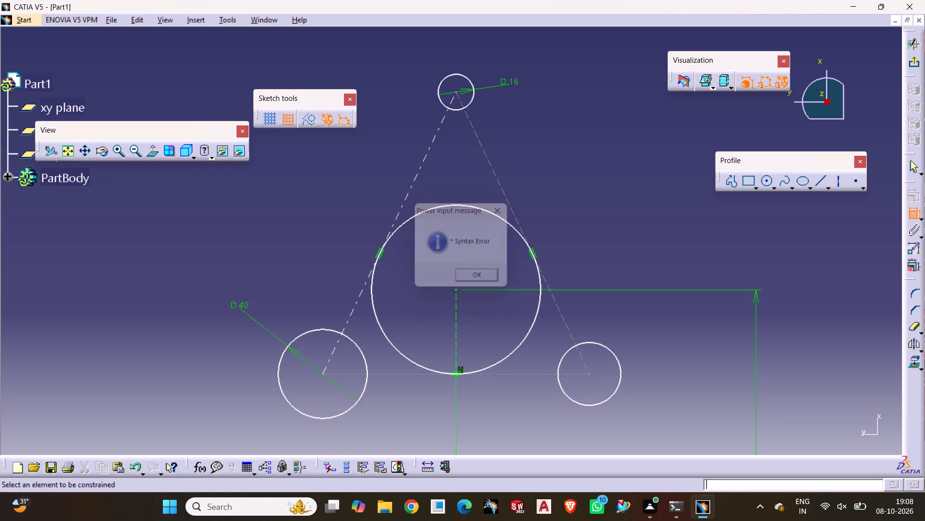
pyautogui.doubleClick(241, 304)
pyautogui.press('1')
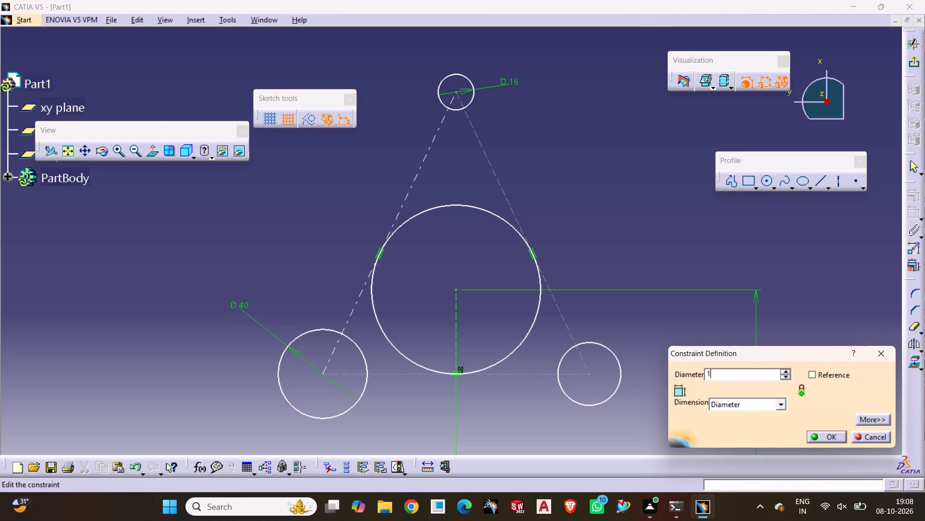
pyautogui.press('6')
pyautogui.press('Return')
pyautogui.click(243, 274)
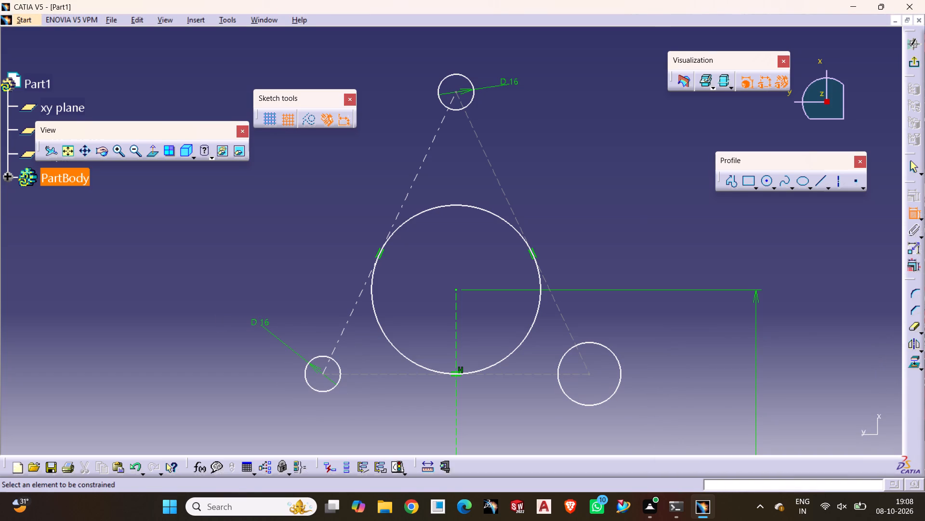
# Dimension the circle at the triangle's lower-right vertex with a diameter of 16 mm.
pyautogui.click(615, 356)
pyautogui.click(636, 250)
pyautogui.tripleClick(636, 250)
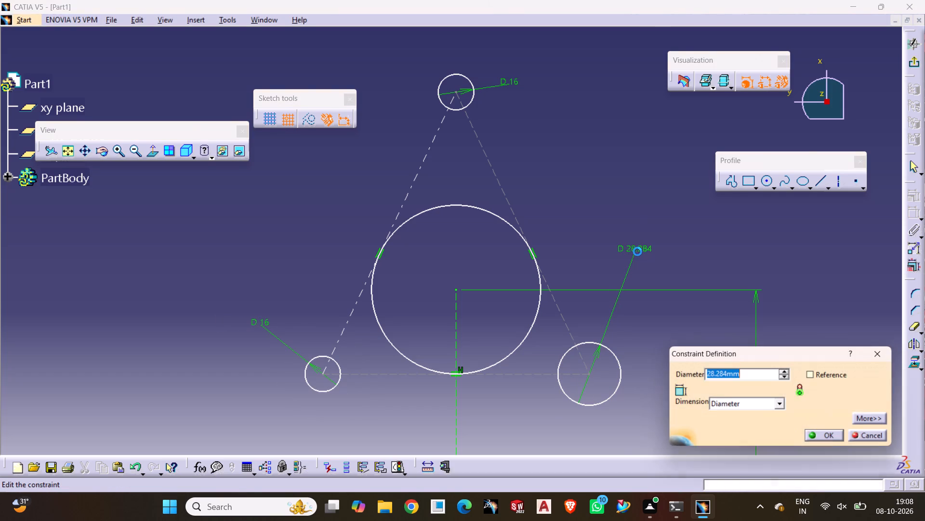
pyautogui.press('1')
pyautogui.press('6')
pyautogui.press('Return')
pyautogui.click(643, 214)
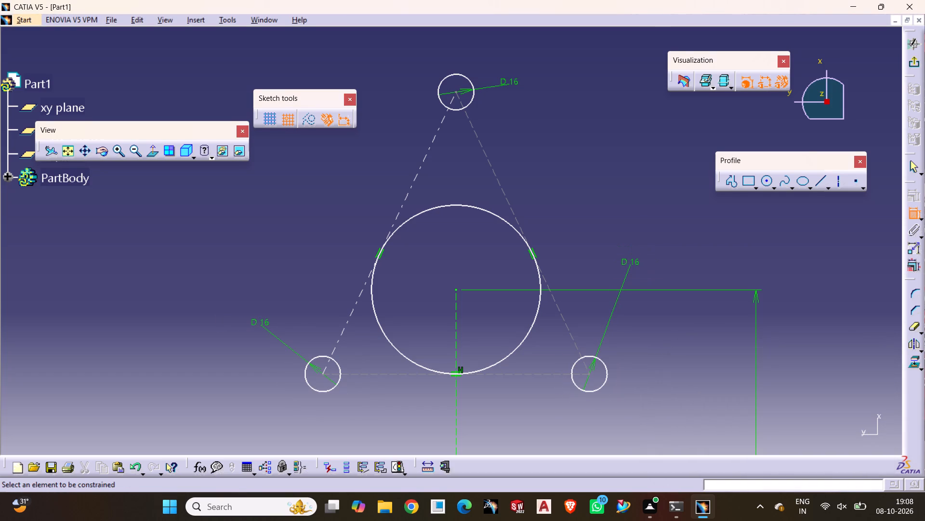
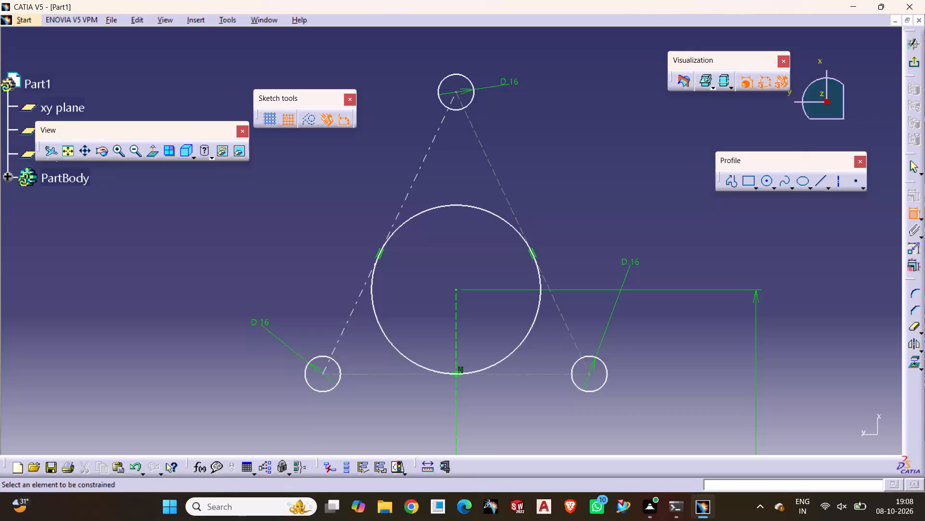
# Dimension the distance from the triangle's top vertex to the central circle as 105 mm.
pyautogui.click(457, 92)
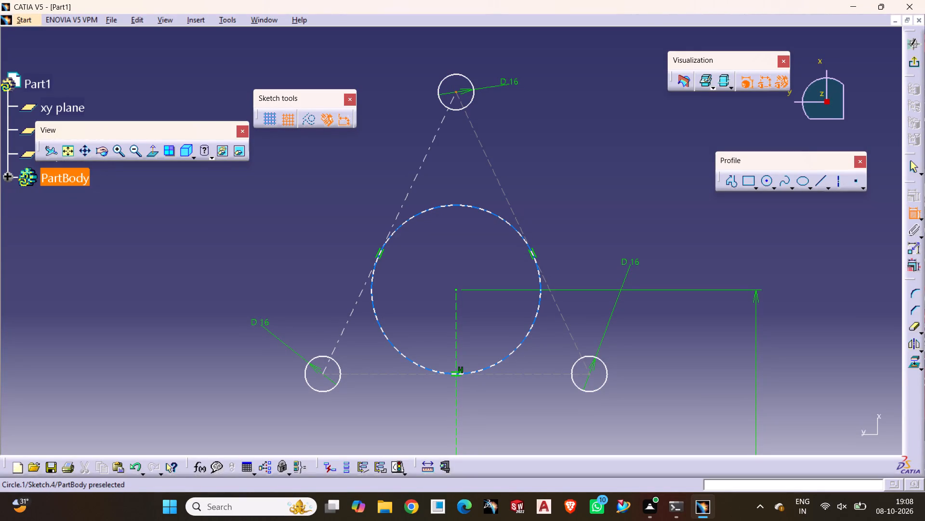
pyautogui.click(454, 375)
pyautogui.click(683, 267)
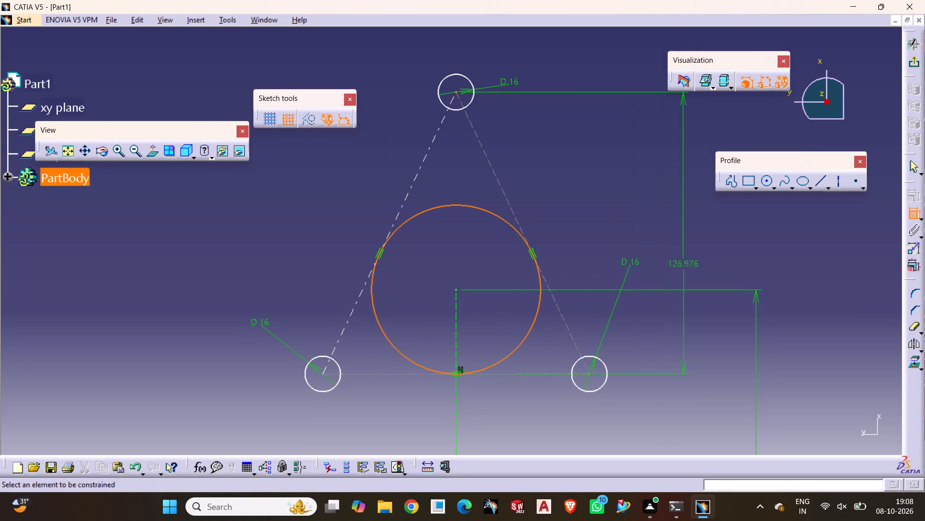
pyautogui.tripleClick(683, 267)
pyautogui.click(682, 267)
pyautogui.moveTo(747, 385); pyautogui.dragTo(745, 385)
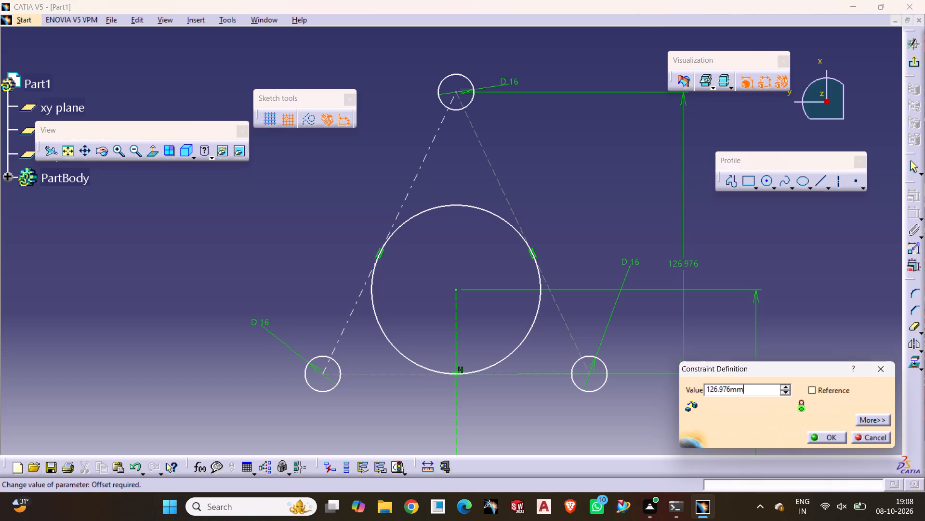
pyautogui.moveTo(745, 385); pyautogui.dragTo(666, 396)
pyautogui.press('1')
pyautogui.press('0')
pyautogui.press('5')
pyautogui.press('Return')
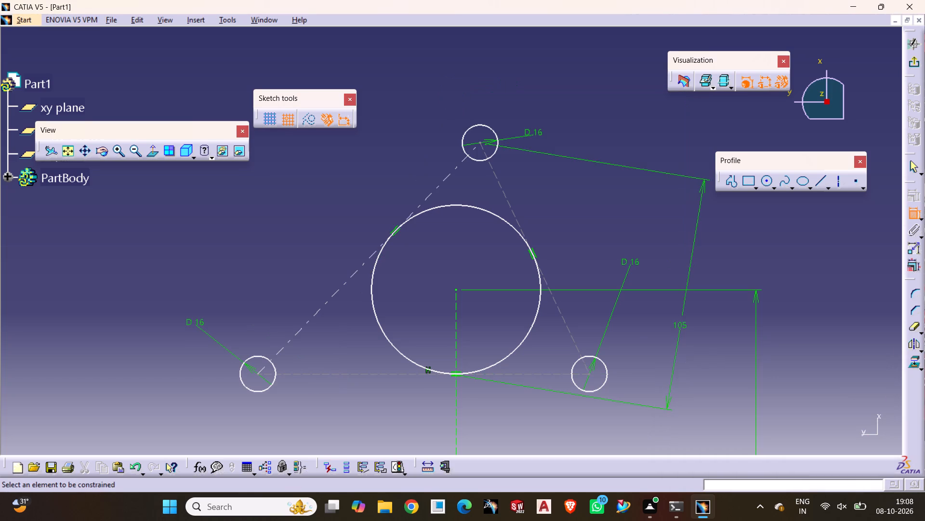
pyautogui.click(258, 254)
pyautogui.click(916, 216)
pyautogui.click(339, 186)
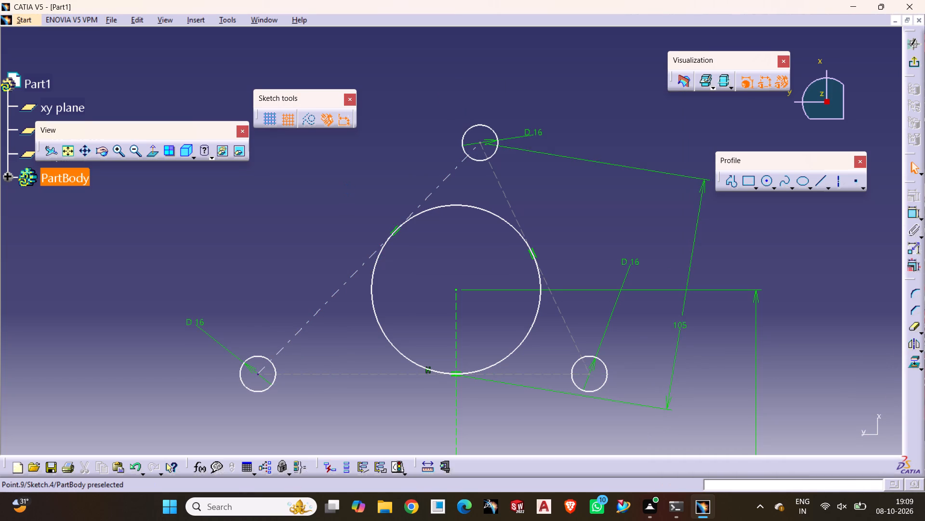
# Reposition the triangle's two lower vertices so the triangle sits roughly symmetric about the vertical axis.
pyautogui.moveTo(255, 375); pyautogui.dragTo(309, 368)
pyautogui.click(282, 259)
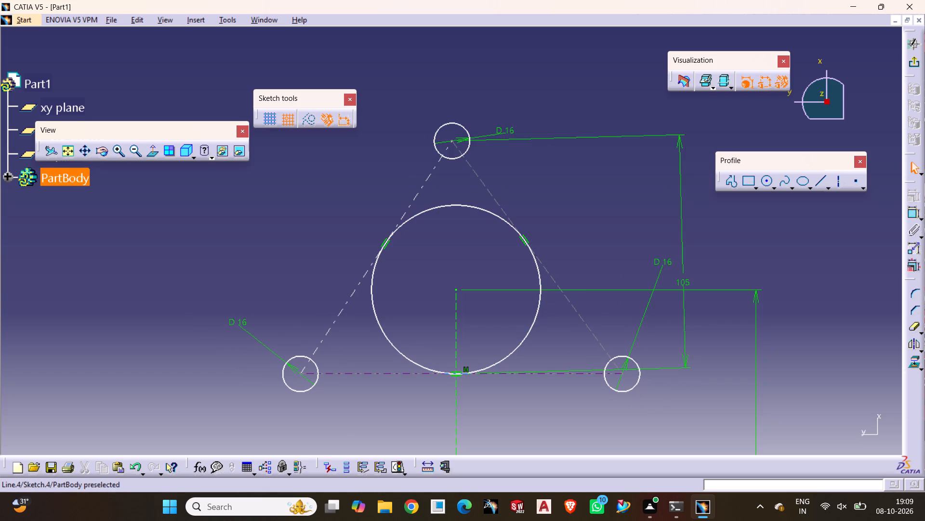
pyautogui.moveTo(624, 374); pyautogui.dragTo(623, 377)
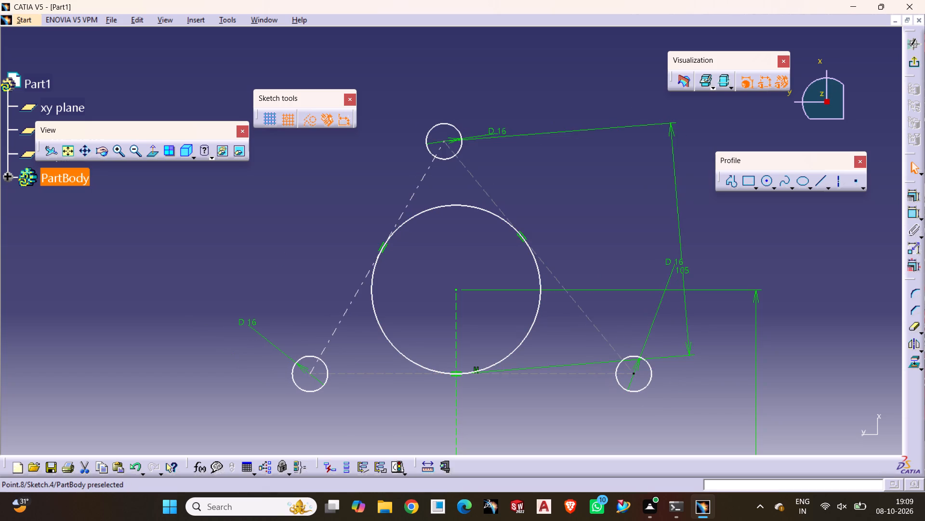
pyautogui.moveTo(623, 377); pyautogui.dragTo(615, 371)
pyautogui.click(637, 414)
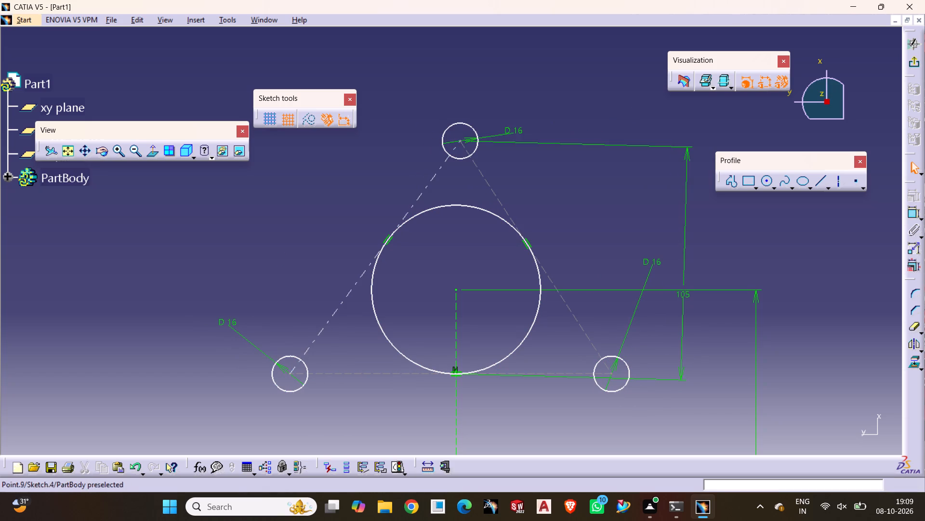
pyautogui.moveTo(291, 372); pyautogui.dragTo(298, 372)
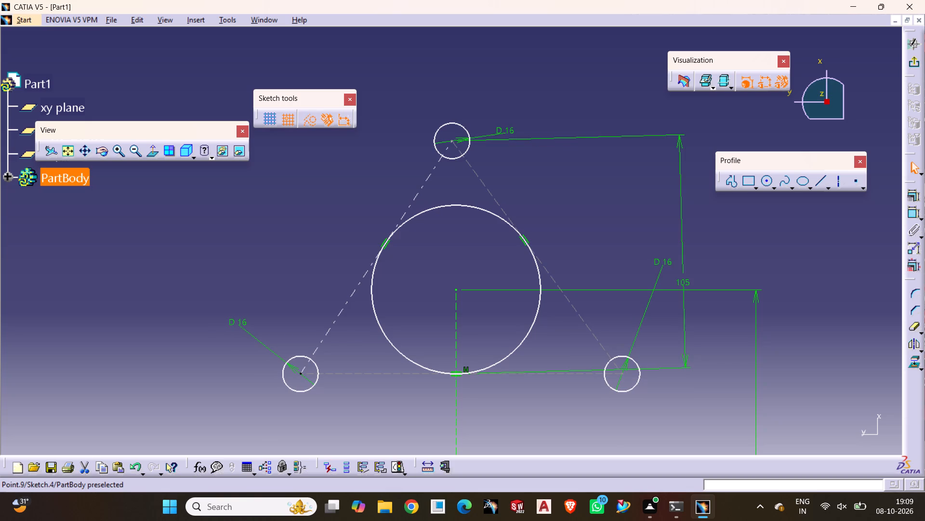
pyautogui.moveTo(298, 372); pyautogui.dragTo(298, 369)
pyautogui.click(286, 269)
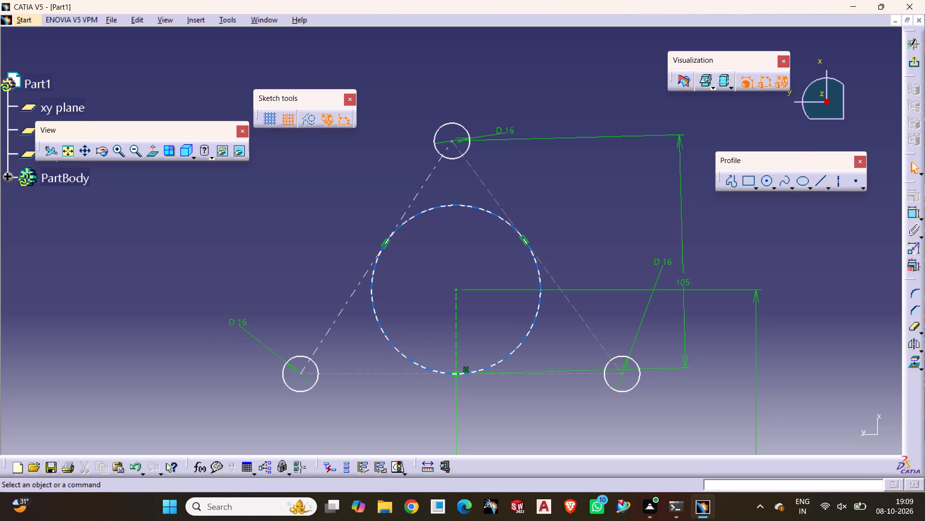
pyautogui.moveTo(686, 364); pyautogui.dragTo(684, 384)
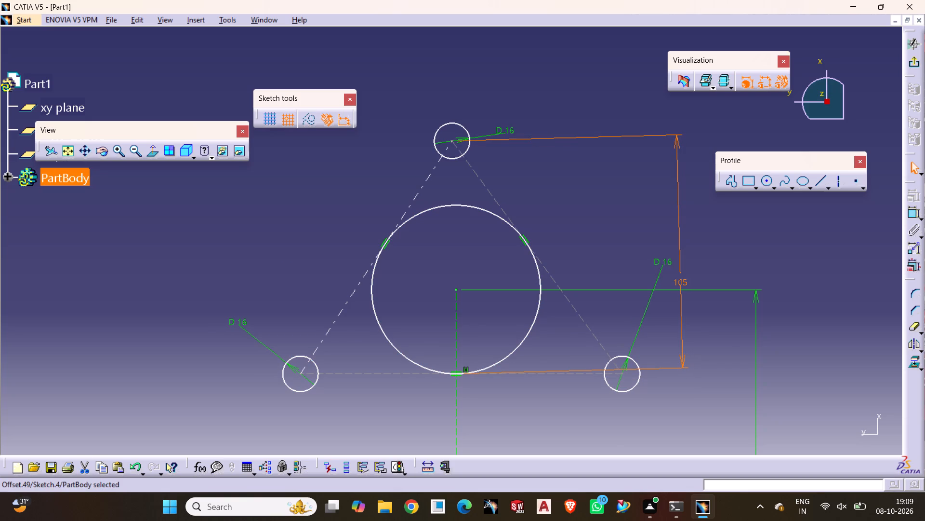
pyautogui.click(661, 394)
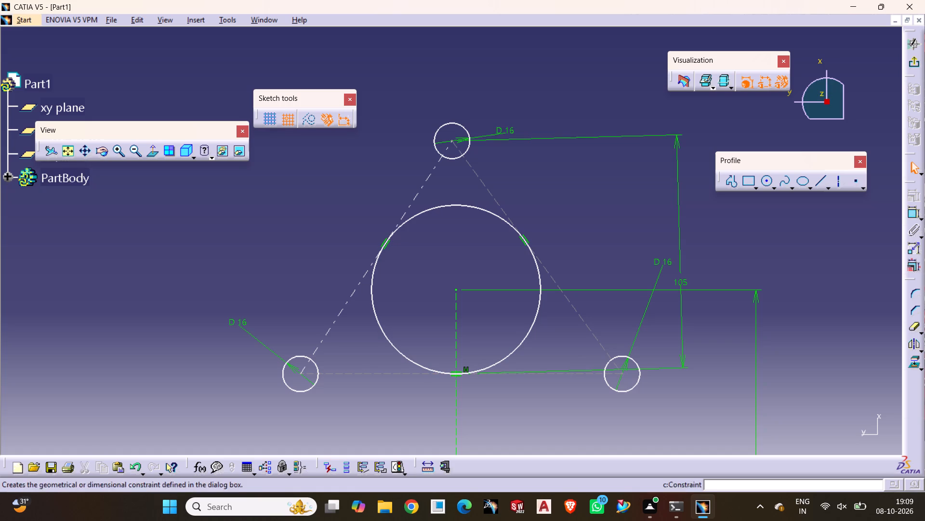
# Dimension the distance between the triangle's two lower vertices as 122 mm.
pyautogui.click(919, 215)
pyautogui.click(893, 230)
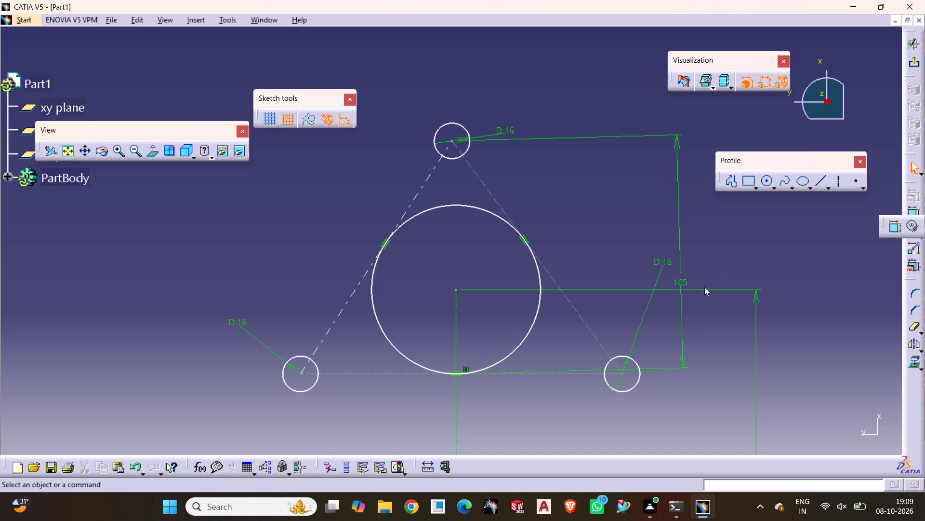
pyautogui.click(623, 373)
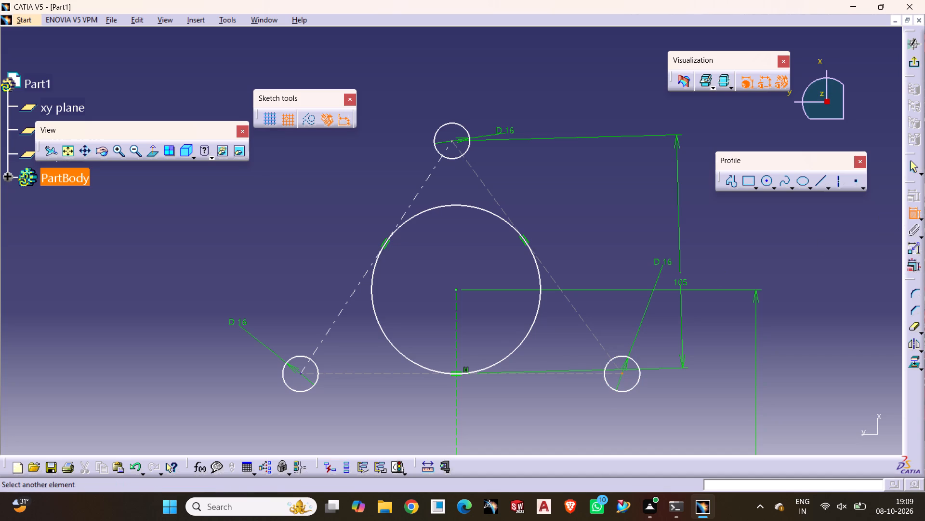
pyautogui.click(302, 372)
pyautogui.click(431, 408)
pyautogui.tripleClick(431, 408)
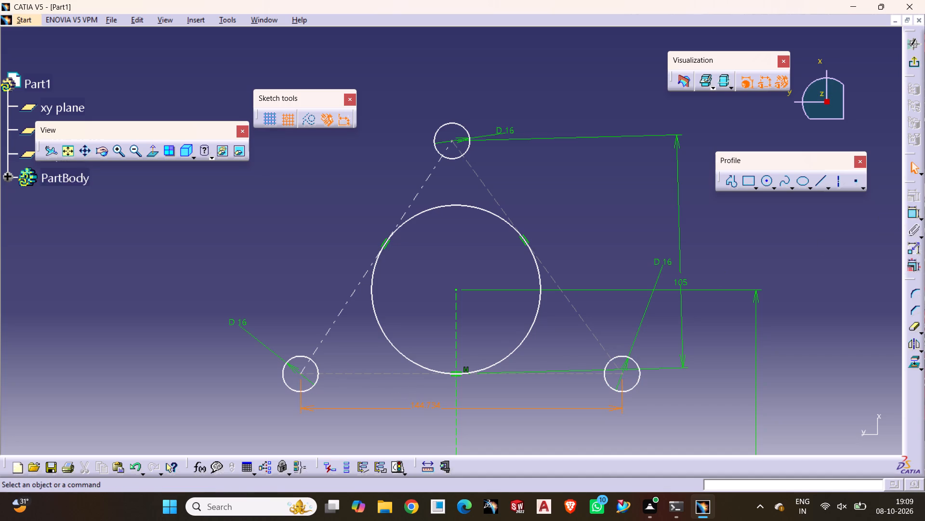
pyautogui.write('122')
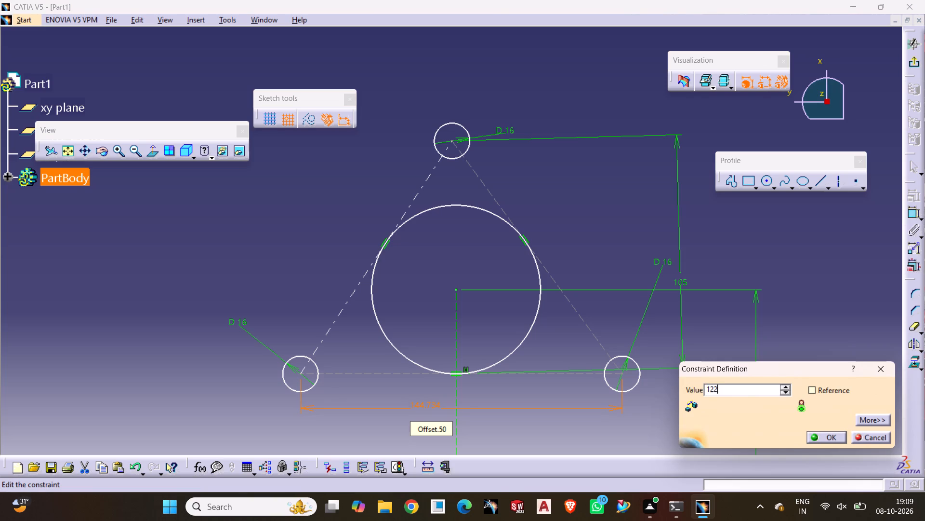
pyautogui.press('Return')
pyautogui.click(217, 266)
pyautogui.press('Escape')
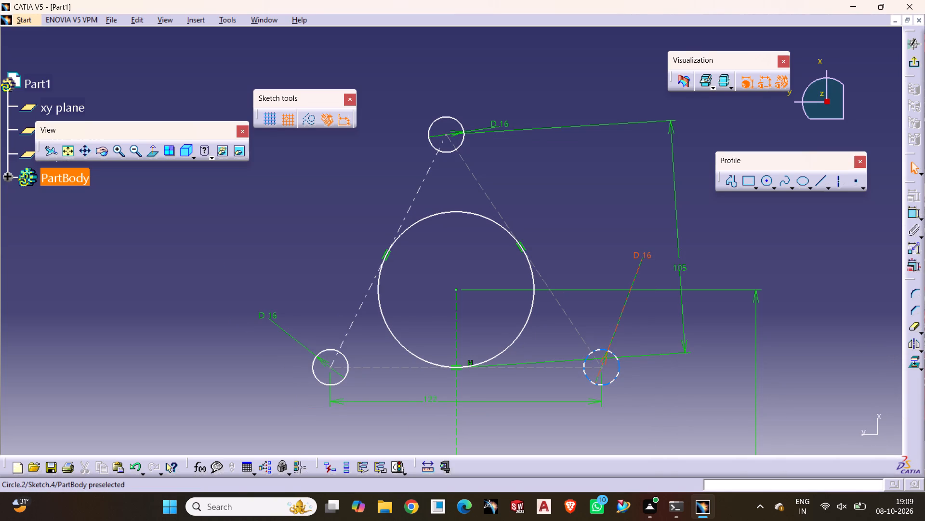
# Check which geometric constraints are applied to the triangle's bottom axis.
pyautogui.click(525, 367)
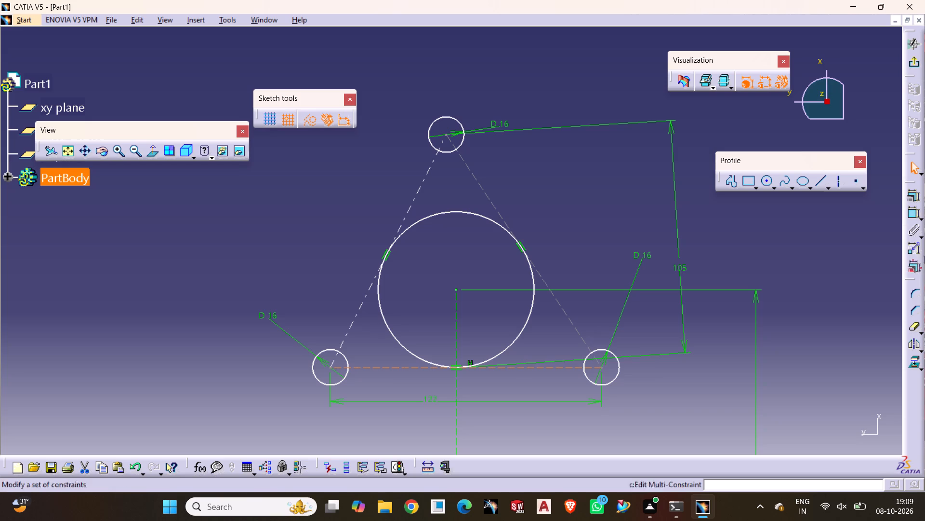
pyautogui.click(909, 196)
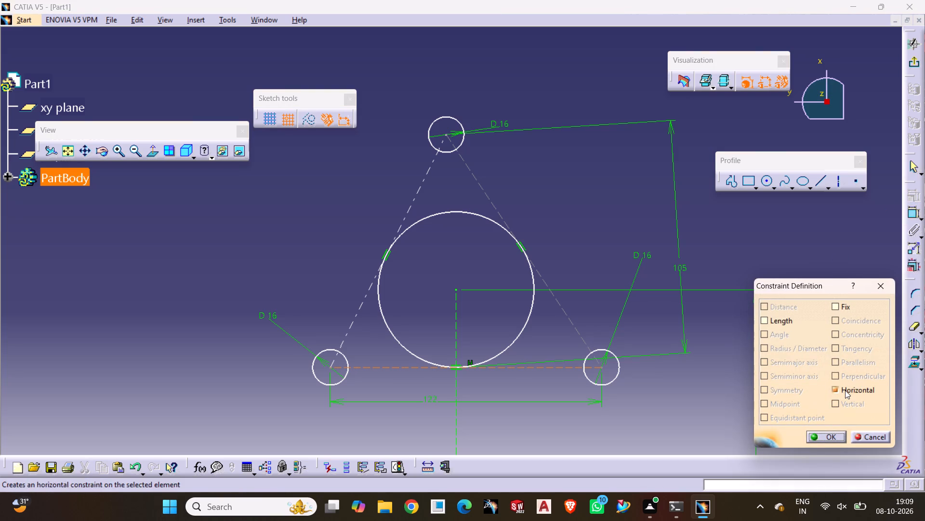
pyautogui.click(836, 436)
pyautogui.click(799, 258)
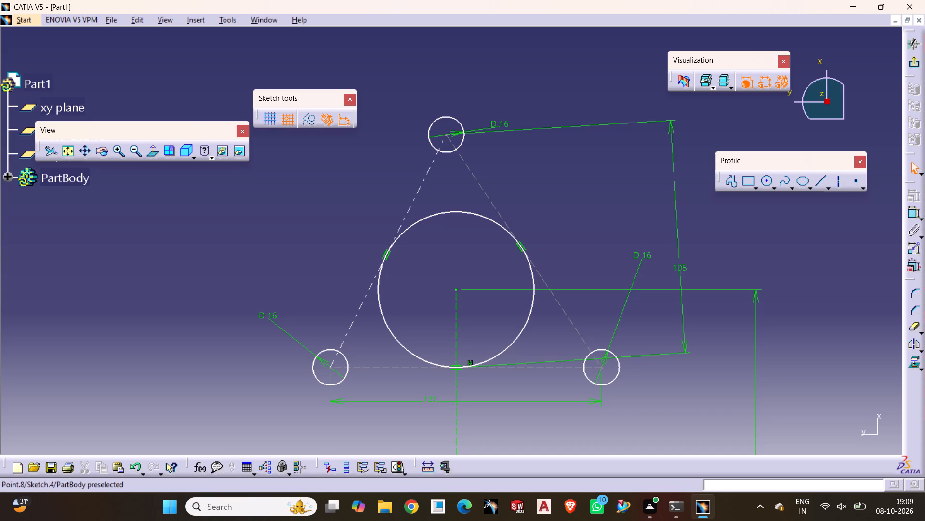
# Shift the triangle's lower-right vertex inward to bring the triangle closer to centred on the vertical axis.
pyautogui.moveTo(602, 367); pyautogui.dragTo(580, 381)
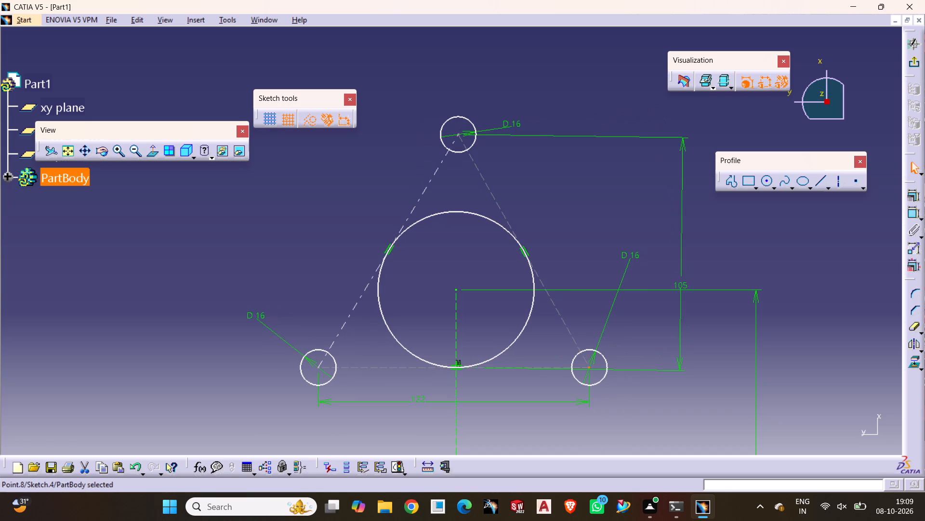
pyautogui.click(663, 406)
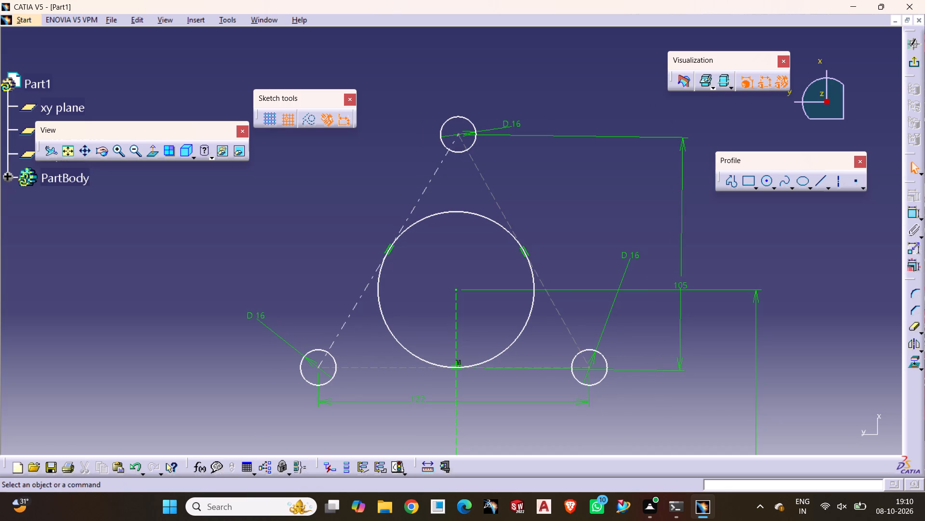
pyautogui.click(542, 190)
# Add a coincidence constraint between the triangle's top vertex and the vertical axis.
pyautogui.click(461, 134)
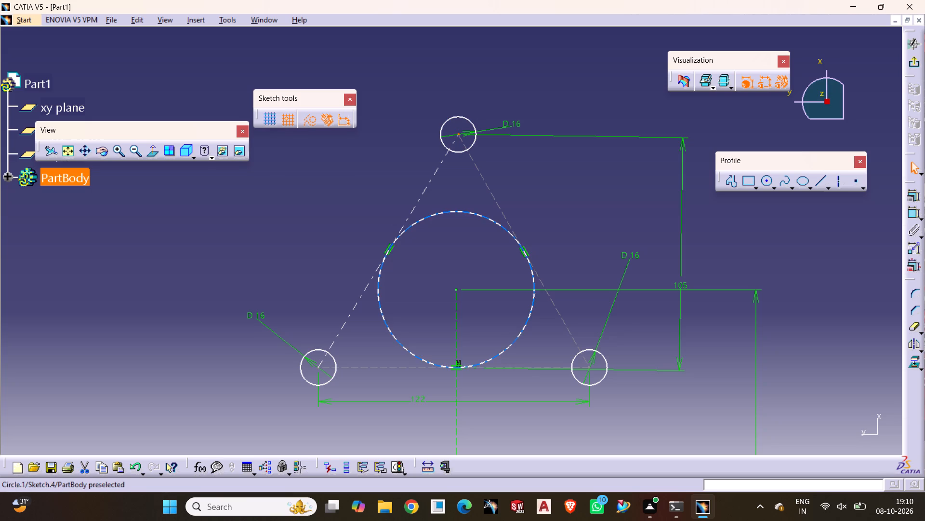
pyautogui.keyDown('ctrl'); pyautogui.click(454, 306); pyautogui.keyUp('ctrl')
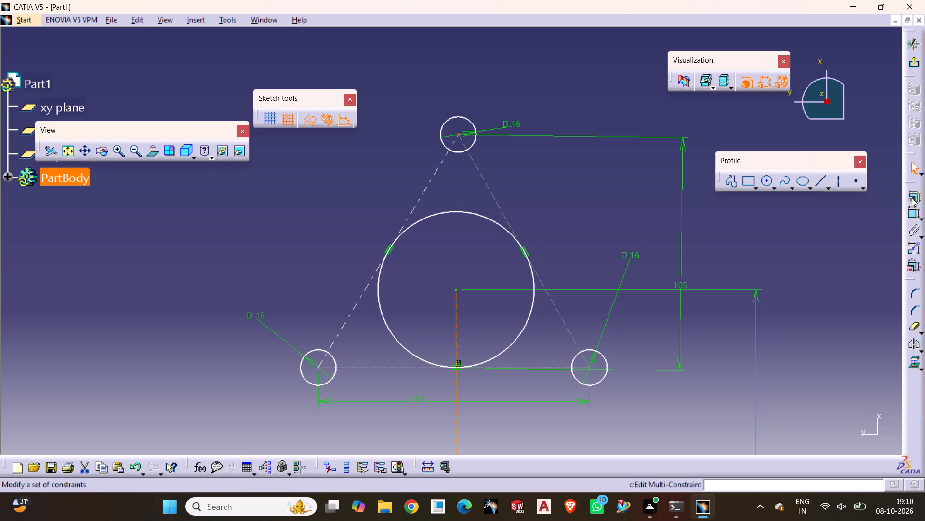
pyautogui.click(912, 198)
pyautogui.click(837, 322)
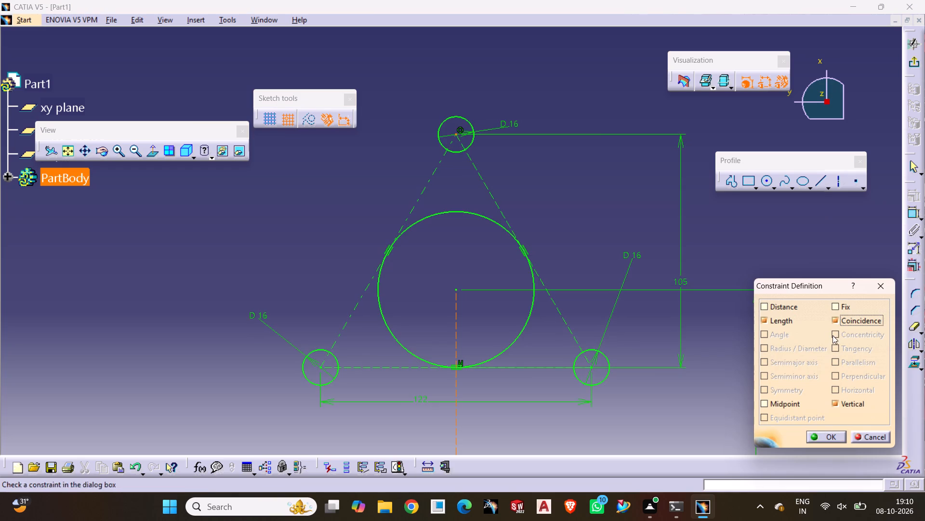
pyautogui.click(818, 439)
pyautogui.click(781, 260)
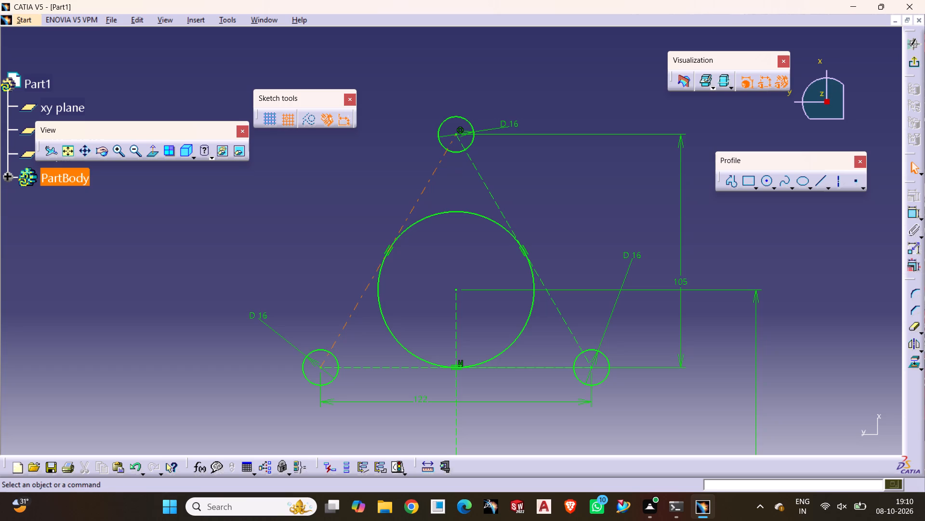
# Convert the central circle into a construction element.
pyautogui.click(475, 214)
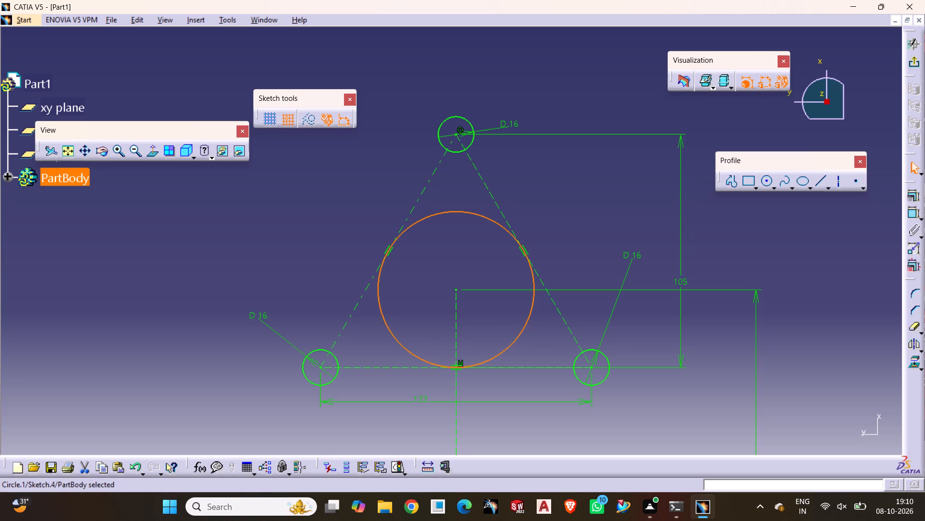
pyautogui.click(310, 120)
pyautogui.click(310, 120)
pyautogui.click(312, 167)
pyautogui.click(307, 123)
pyautogui.click(433, 215)
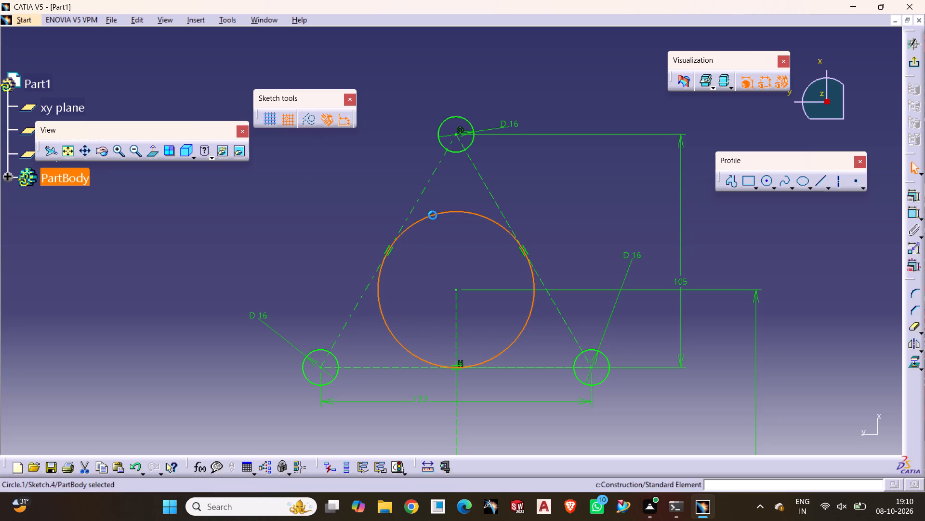
pyautogui.click(472, 217)
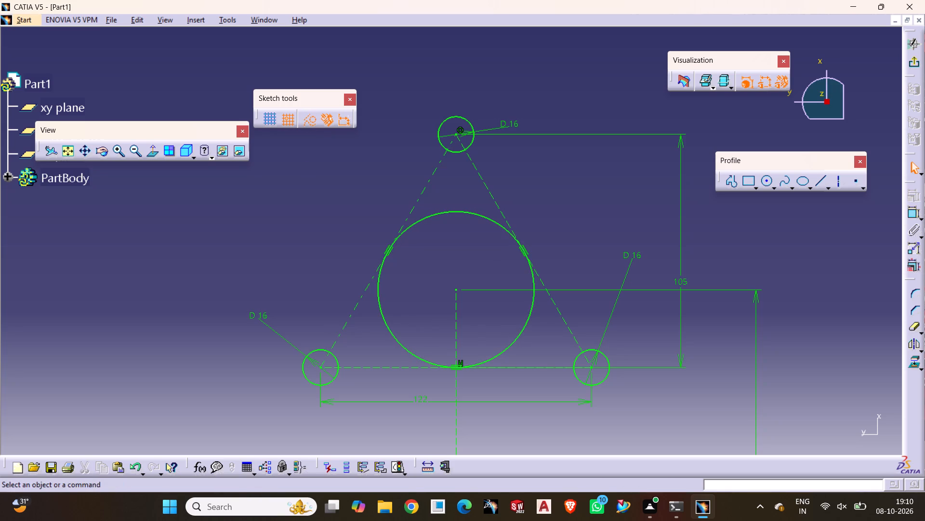
pyautogui.click(444, 212)
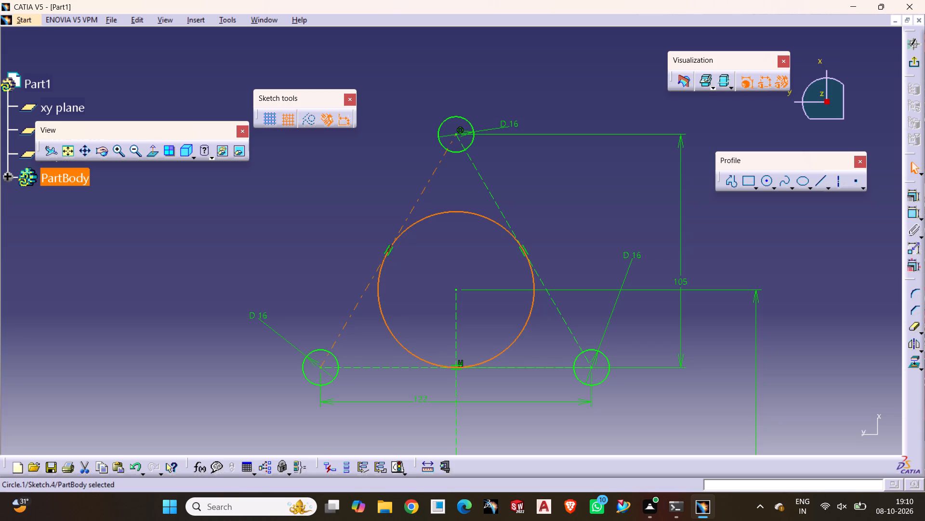
pyautogui.click(304, 119)
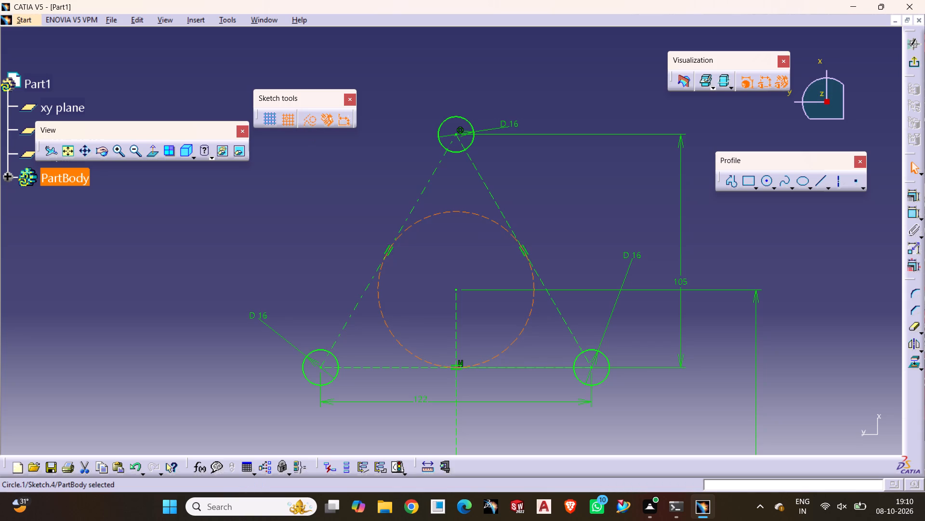
pyautogui.click(335, 184)
pyautogui.click(310, 124)
pyautogui.click(315, 193)
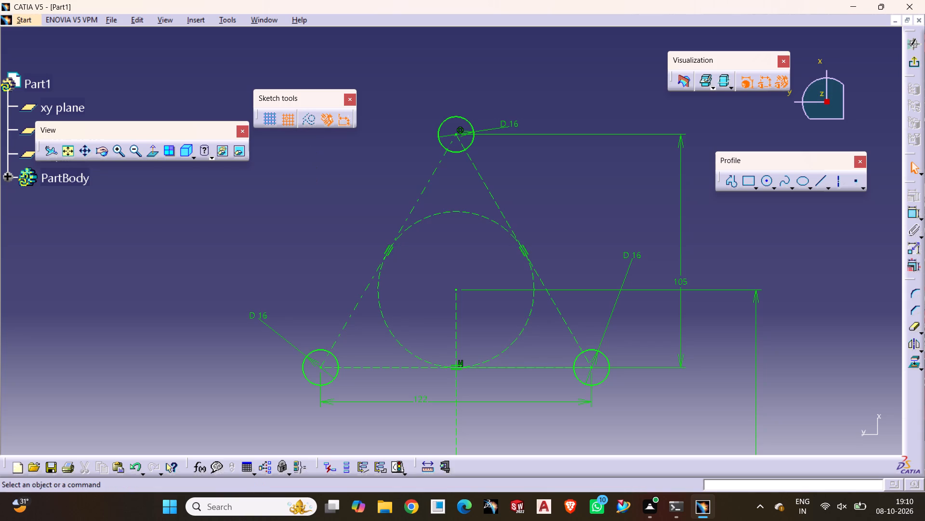
# Sketch a circle about 67 mm in diameter centred on the centre point of the dashed construction circle.
pyautogui.moveTo(452, 246); pyautogui.dragTo(441, 207, button='middle')
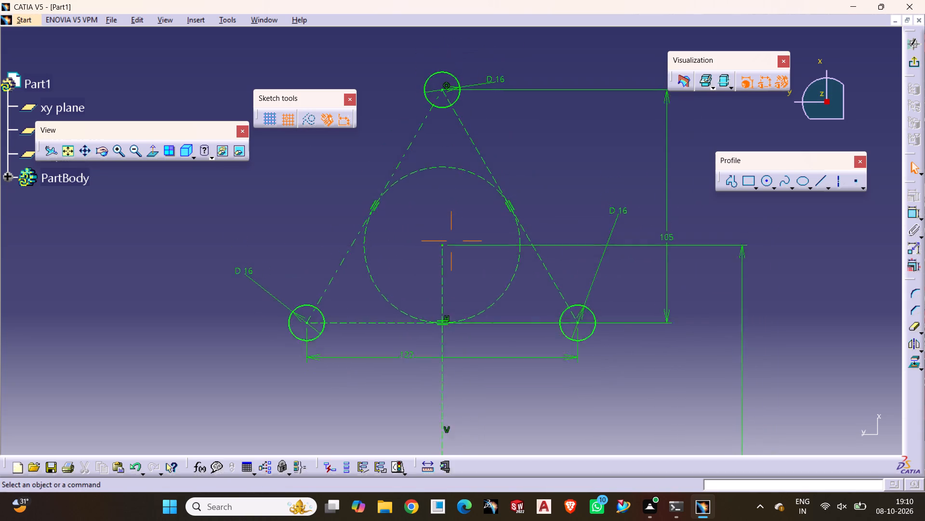
pyautogui.moveTo(441, 207); pyautogui.dragTo(457, 234, button='middle')
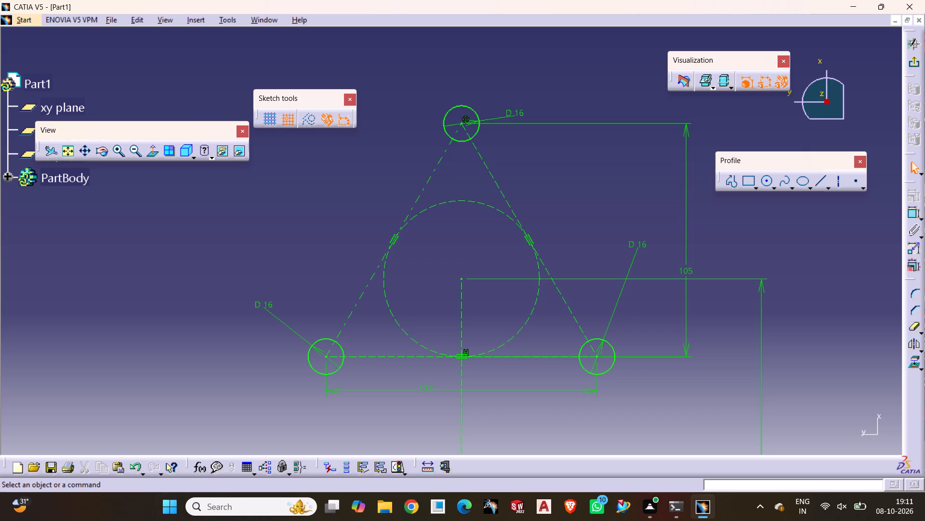
pyautogui.click(768, 183)
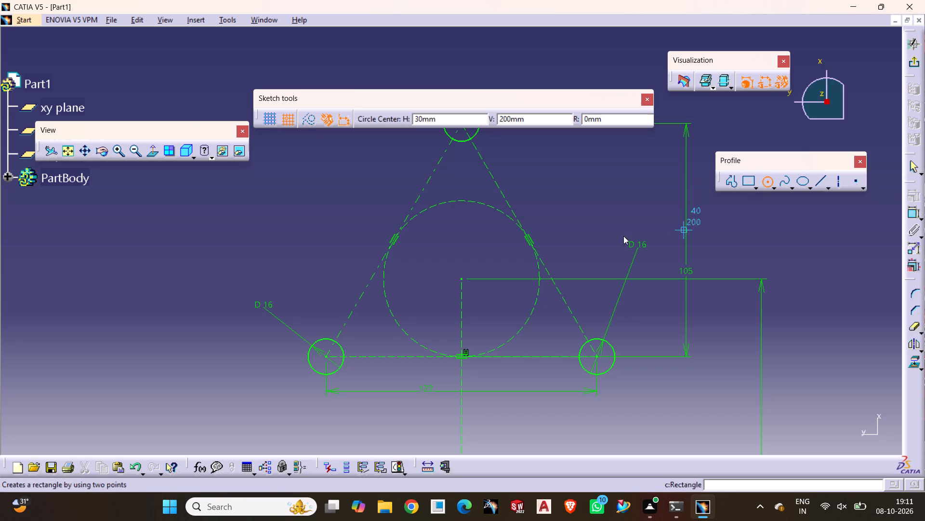
pyautogui.click(461, 277)
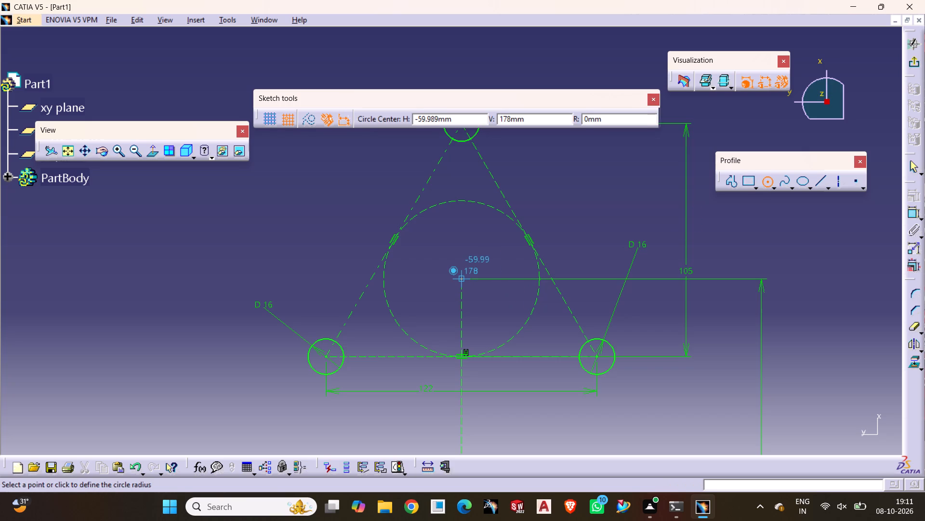
pyautogui.click(474, 217)
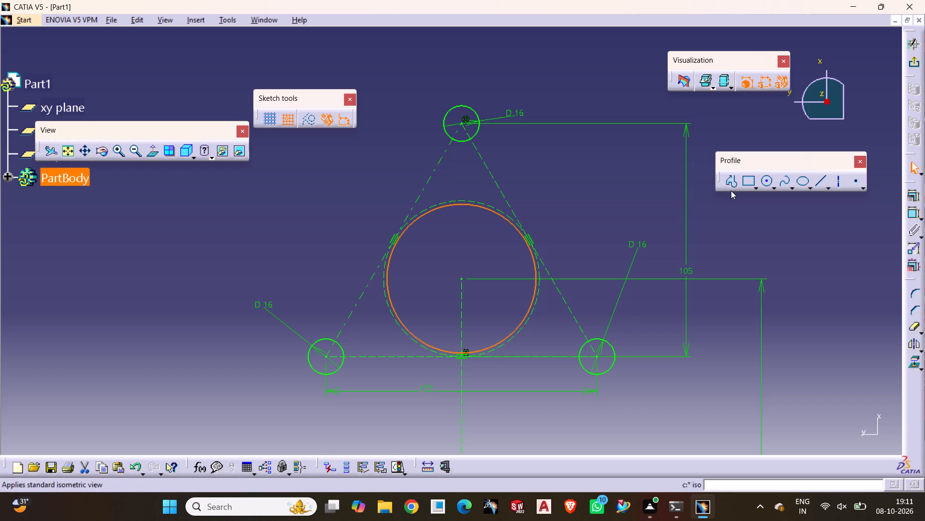
# Dimension the new central circle and set its diameter to 68 mm.
pyautogui.click(912, 197)
pyautogui.click(881, 286)
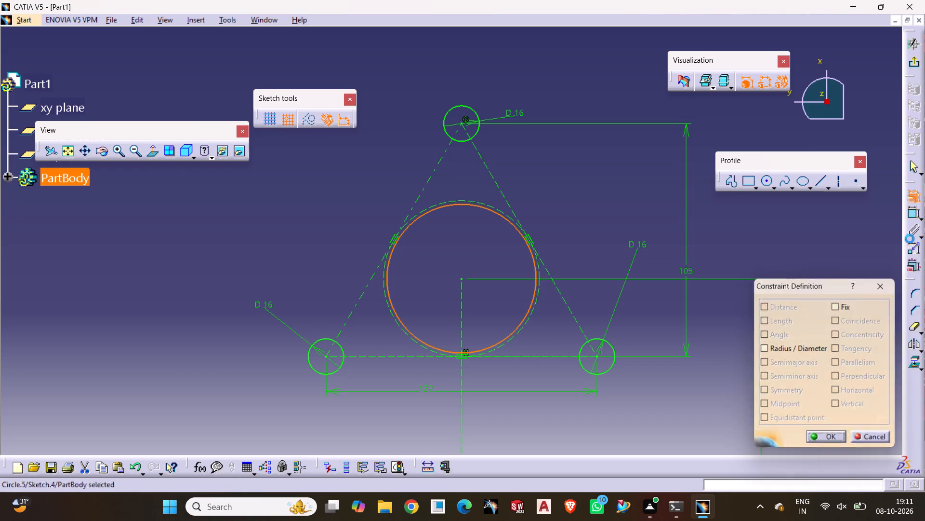
pyautogui.click(912, 217)
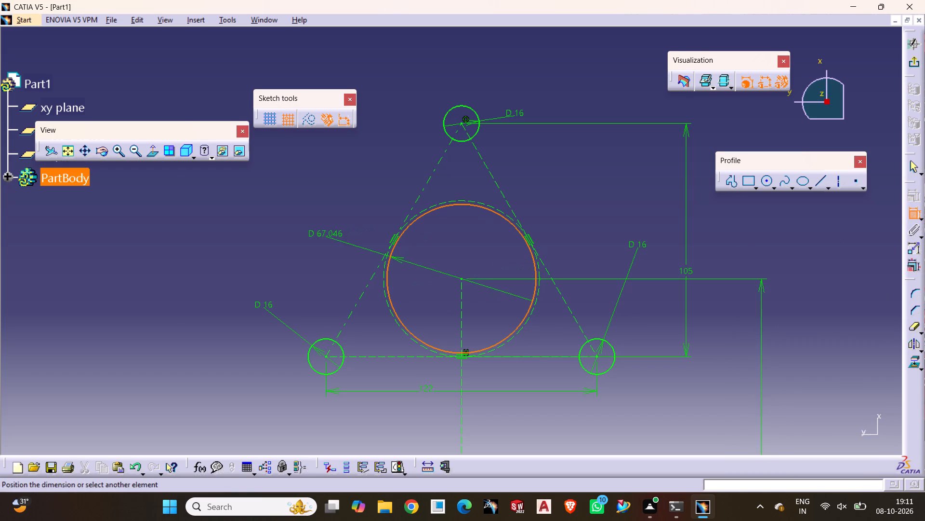
pyautogui.click(324, 236)
pyautogui.tripleClick(324, 236)
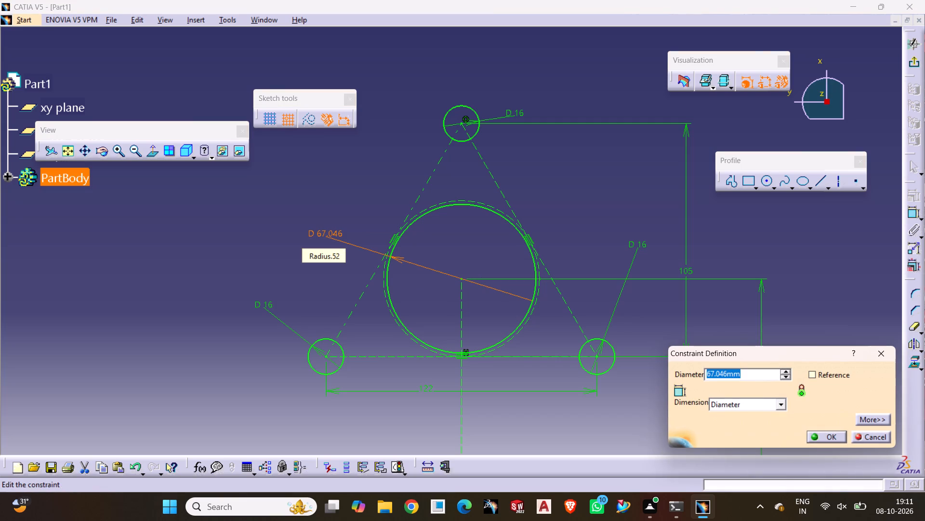
pyautogui.press('6')
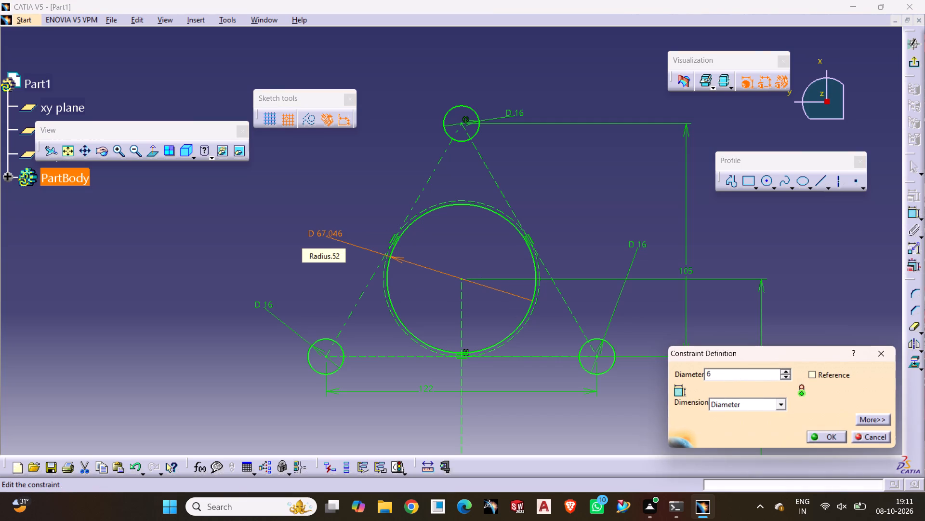
pyautogui.press('8')
pyautogui.press('Return')
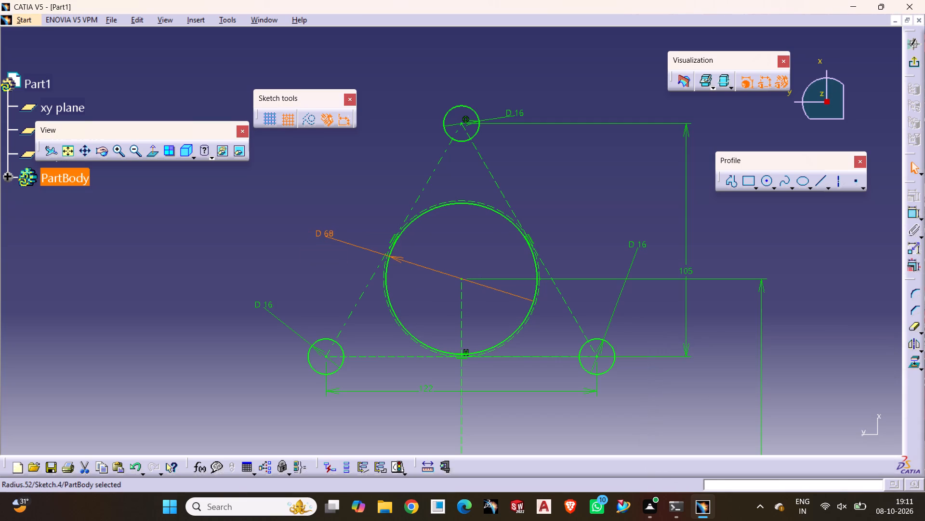
pyautogui.click(277, 259)
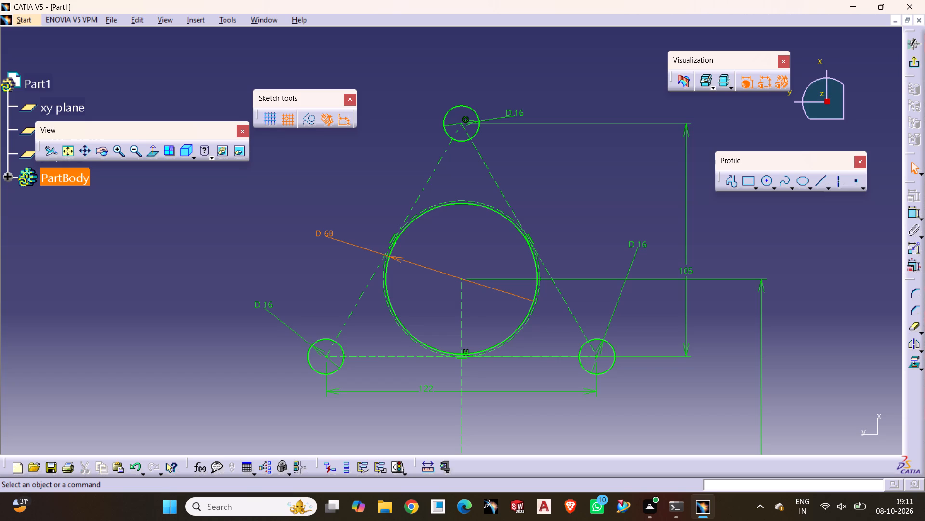
pyautogui.click(300, 260)
# Sketch concentric outer circles around the three 16 mm holes, about 25 mm diameter at the top and about 34 mm at the two lower holes.
pyautogui.doubleClick(766, 184)
pyautogui.moveTo(517, 96); pyautogui.dragTo(521, 78)
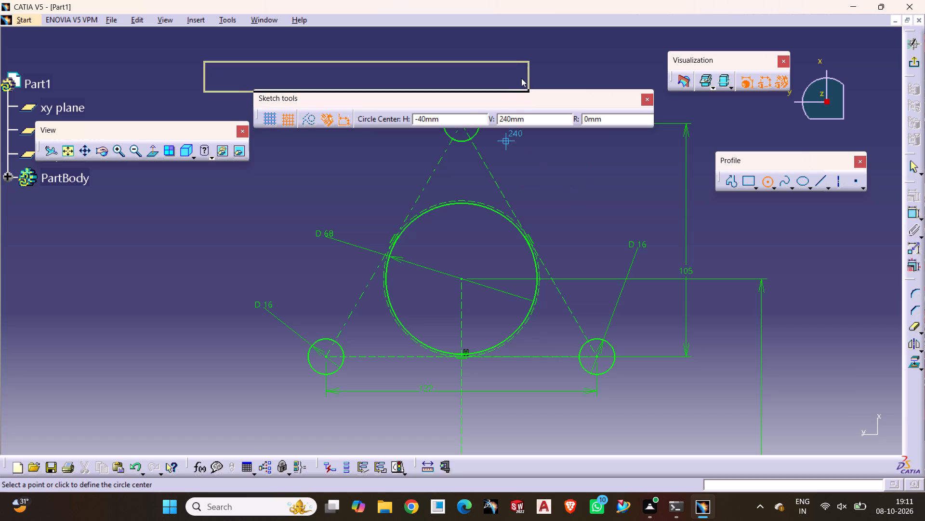
pyautogui.moveTo(521, 78); pyautogui.dragTo(524, 71)
pyautogui.click(467, 124)
pyautogui.click(486, 144)
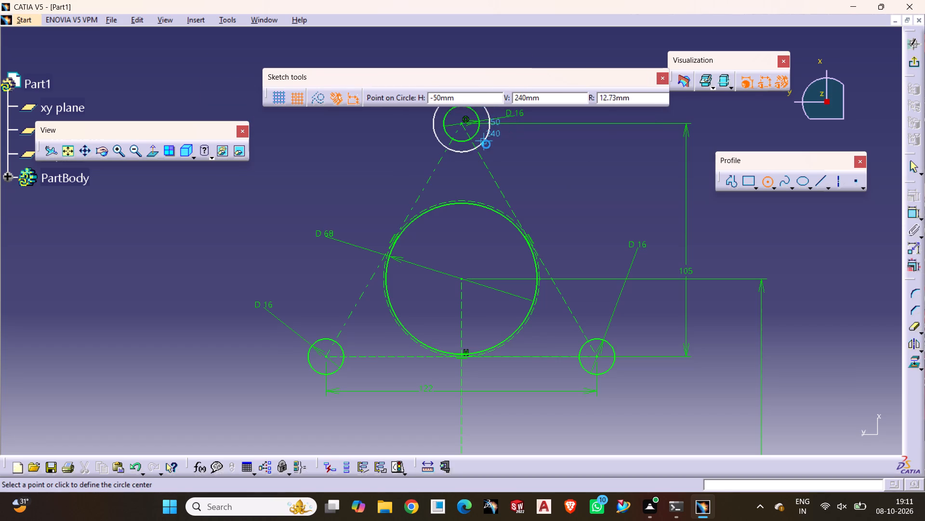
pyautogui.click(596, 356)
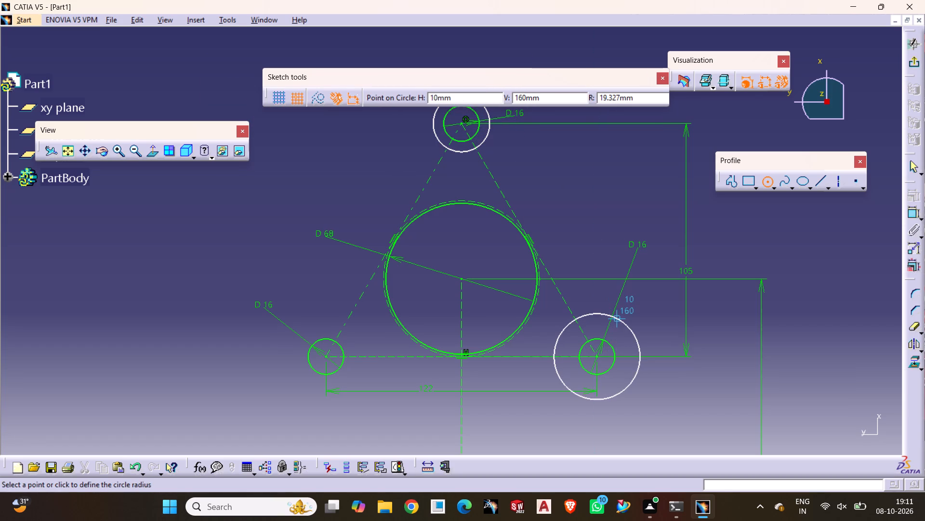
pyautogui.click(604, 323)
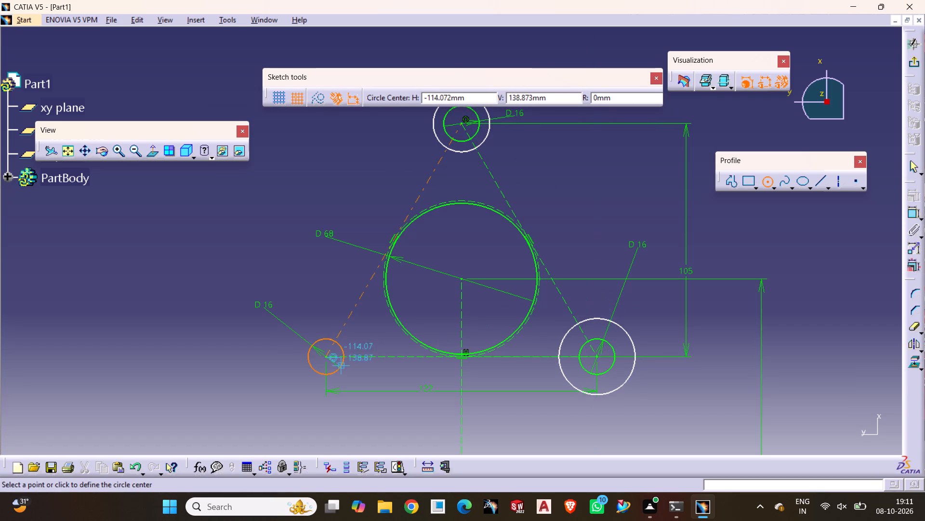
pyautogui.click(328, 356)
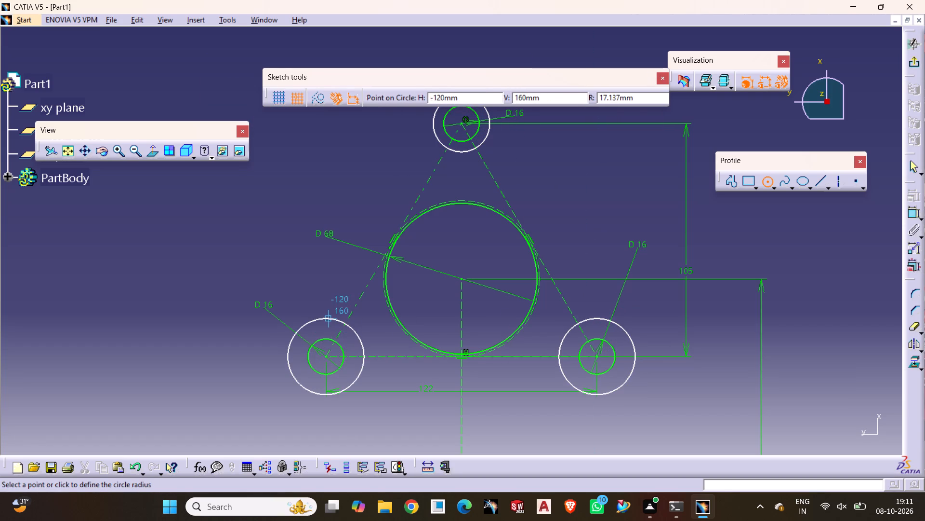
pyautogui.click(330, 323)
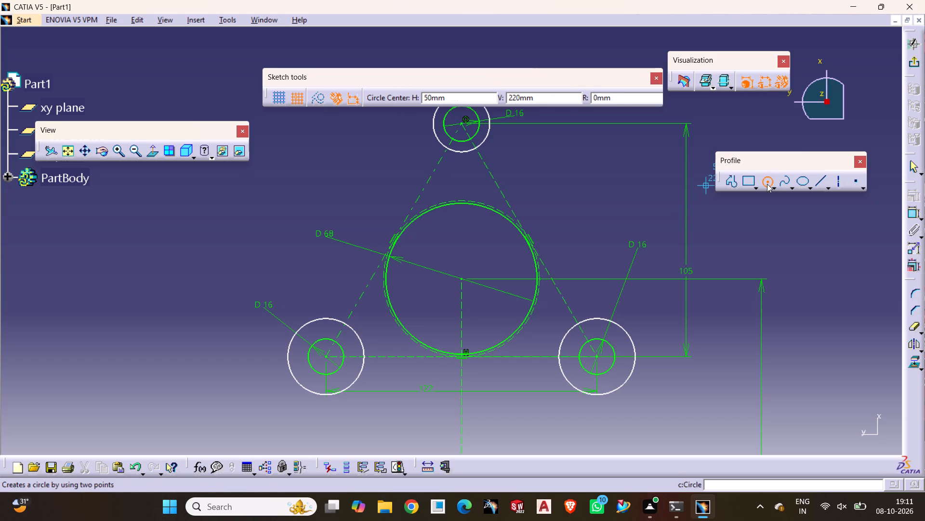
pyautogui.click(767, 184)
pyautogui.click(729, 247)
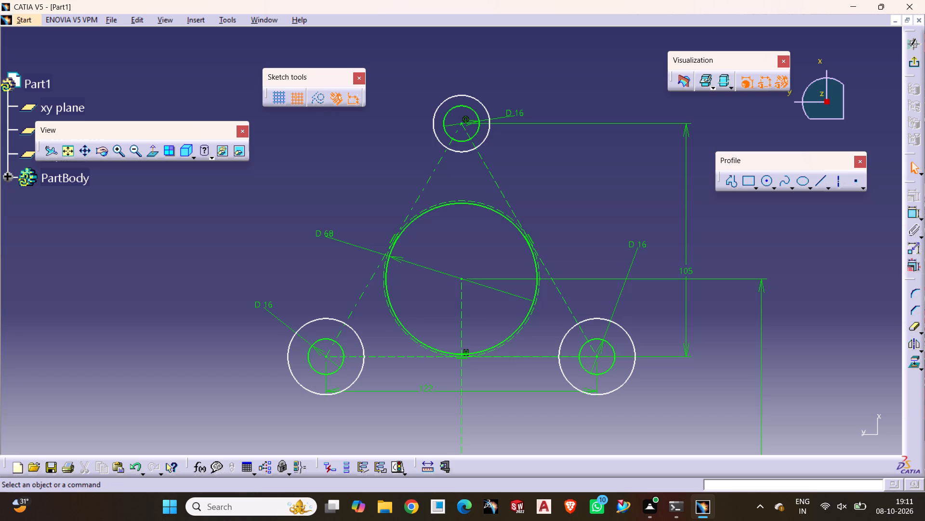
# Dimension the outer circle around the top hole and set its diameter to 30 mm.
pyautogui.doubleClick(916, 210)
pyautogui.click(486, 135)
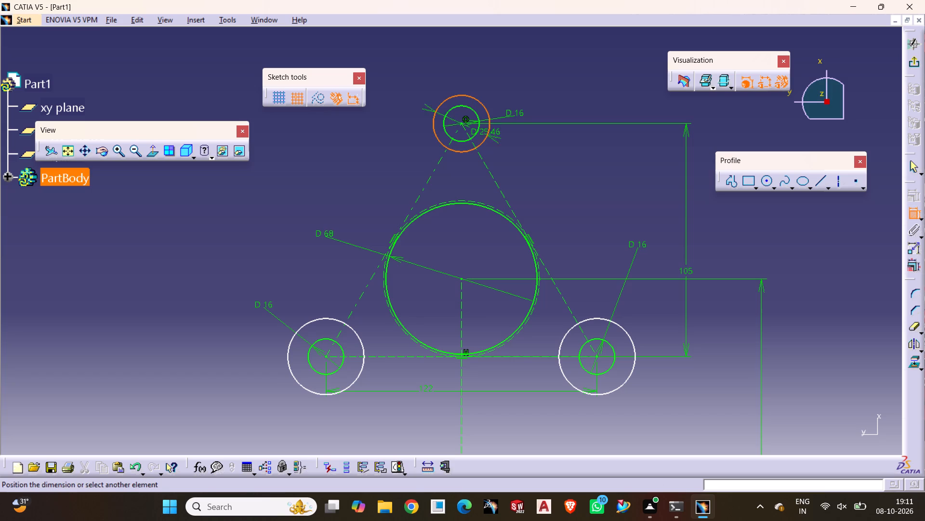
pyautogui.click(324, 184)
pyautogui.tripleClick(324, 184)
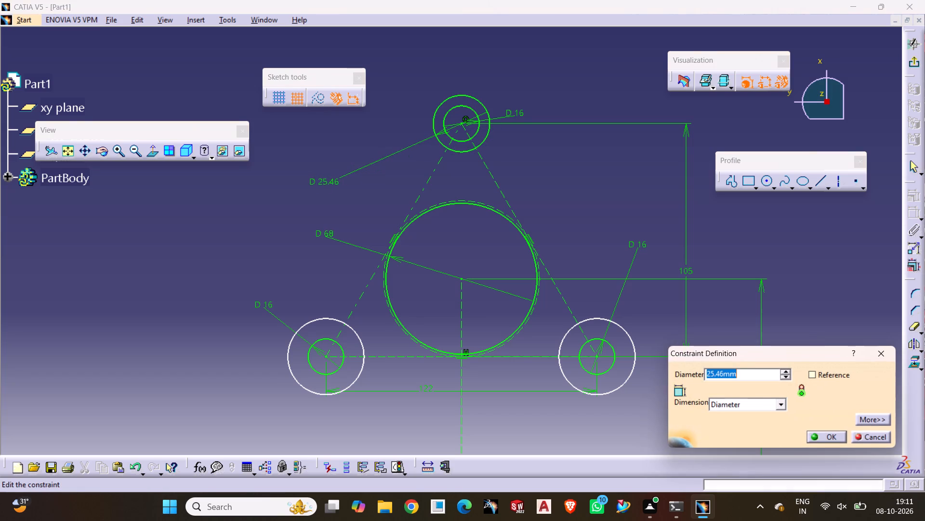
pyautogui.write('30')
pyautogui.press('Return')
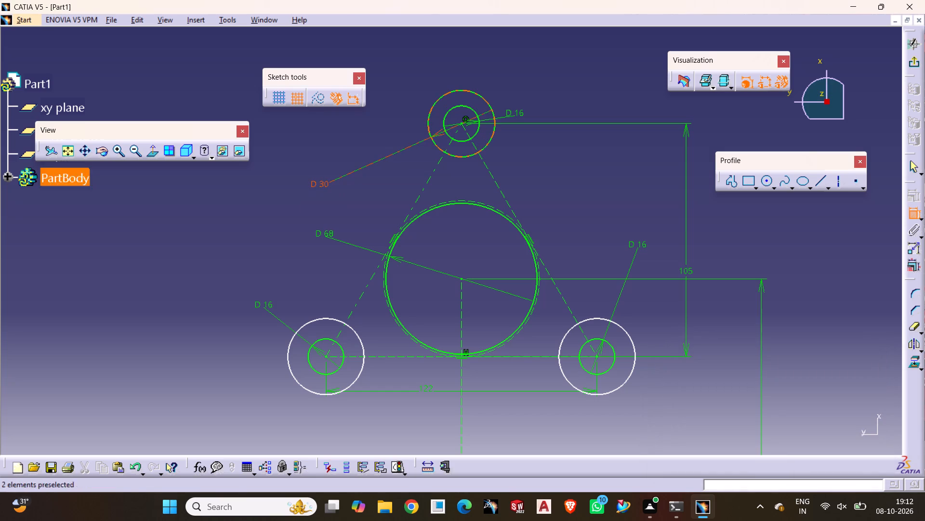
# Dimension the outer circle around the lower-left hole and set its diameter to 30 mm.
pyautogui.click(304, 390)
pyautogui.click(213, 389)
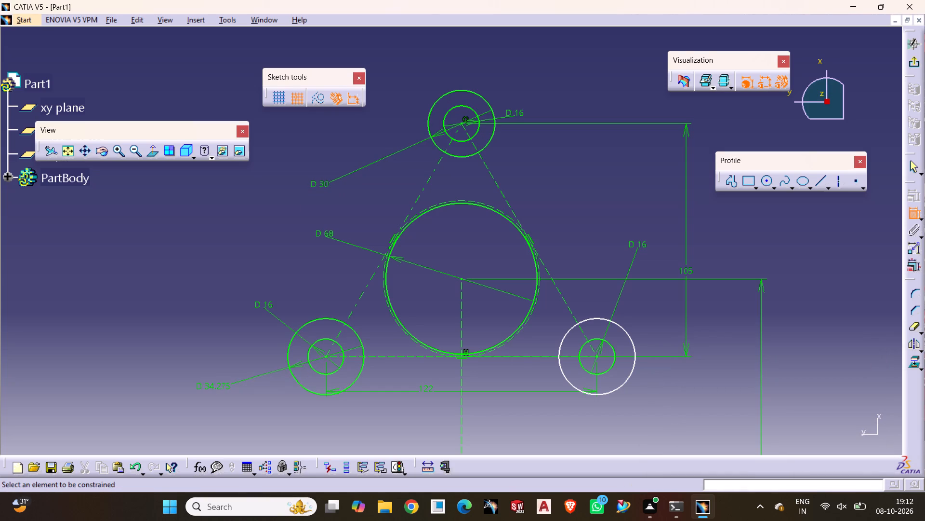
pyautogui.doubleClick(213, 389)
pyautogui.write('30')
pyautogui.press('Return')
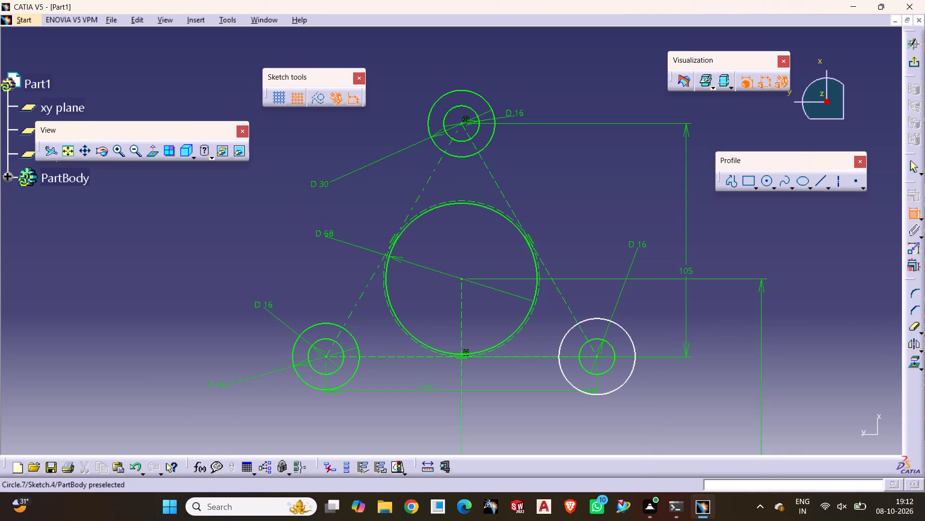
# Dimension the outer circle around the lower-right hole and set its diameter to 30 mm.
pyautogui.click(631, 376)
pyautogui.click(692, 393)
pyautogui.doubleClick(692, 393)
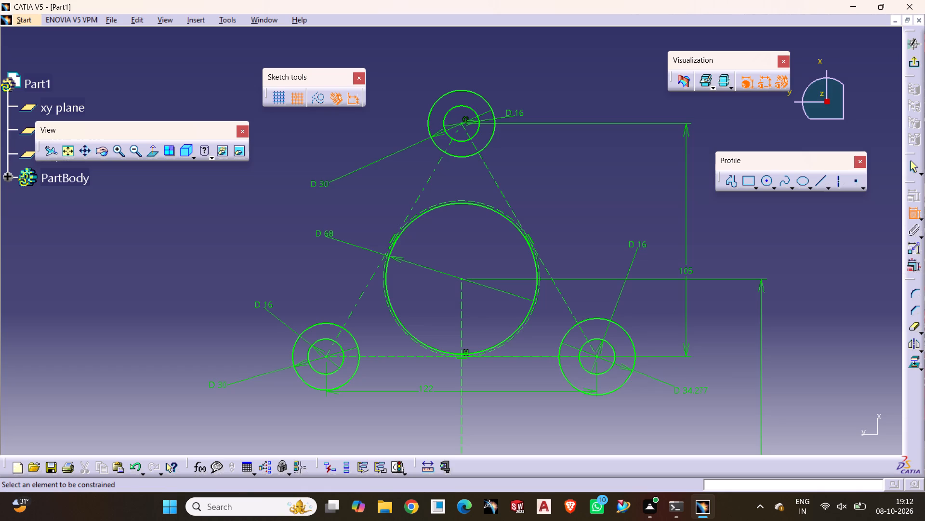
pyautogui.doubleClick(690, 393)
pyautogui.write('30')
pyautogui.press('Return')
pyautogui.click(782, 369)
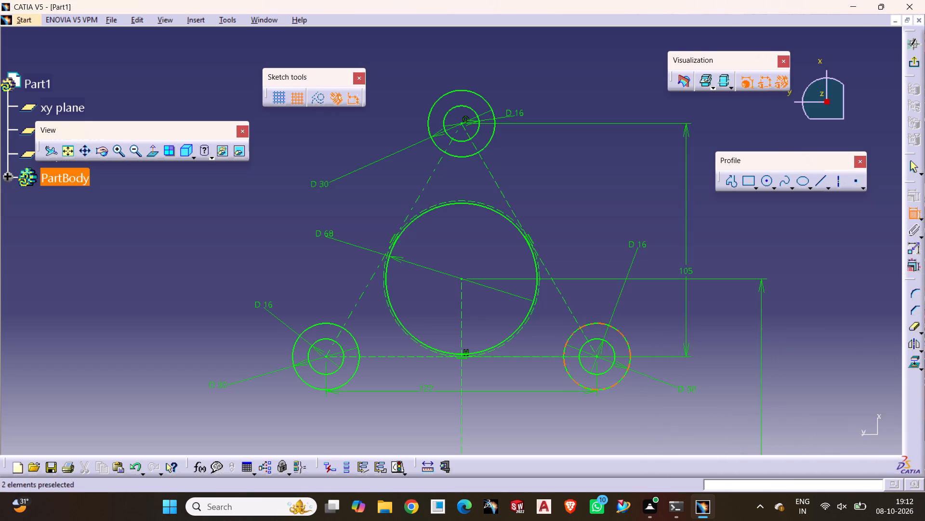
# Draw a bi-tangent line along the outer side of the top and lower-right 30 mm circles.
pyautogui.moveTo(501, 311); pyautogui.dragTo(486, 280, button='middle')
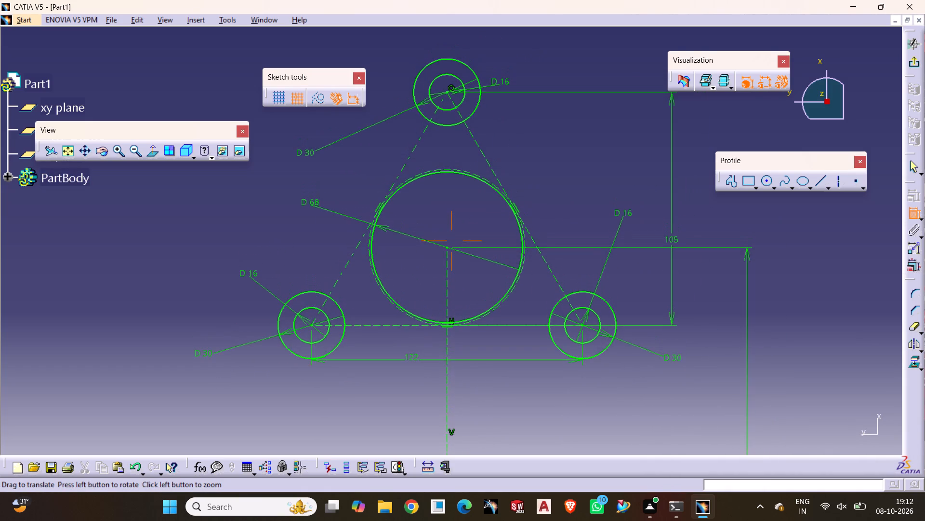
pyautogui.moveTo(486, 280); pyautogui.dragTo(486, 281, button='middle')
pyautogui.click(252, 236)
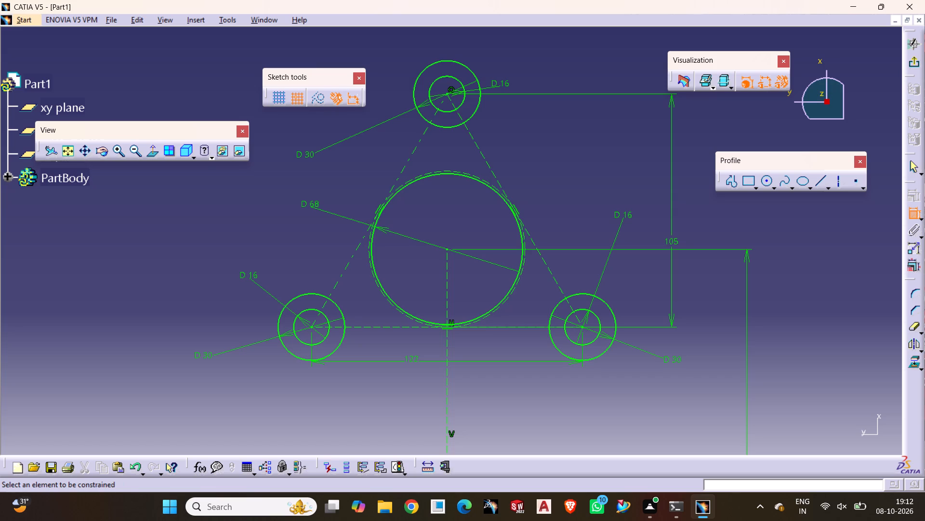
pyautogui.click(827, 189)
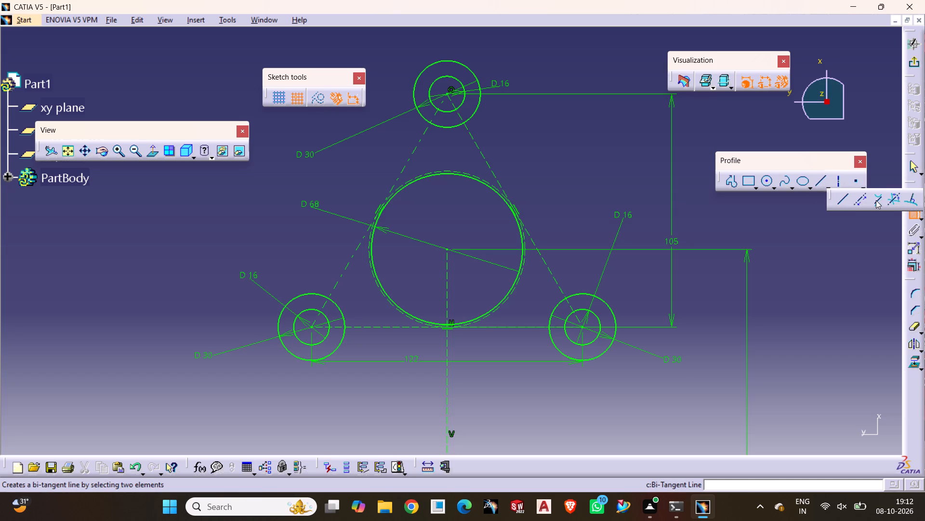
pyautogui.click(876, 200)
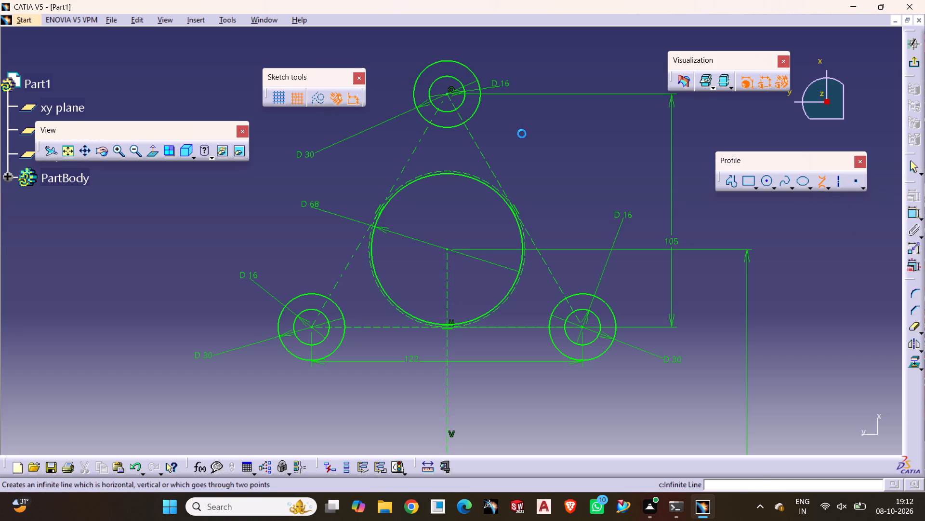
pyautogui.click(476, 114)
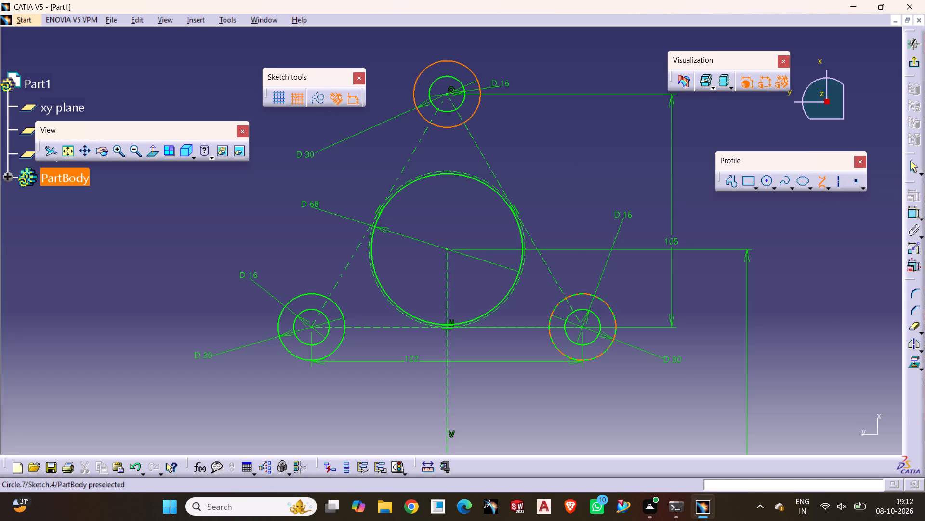
pyautogui.click(594, 295)
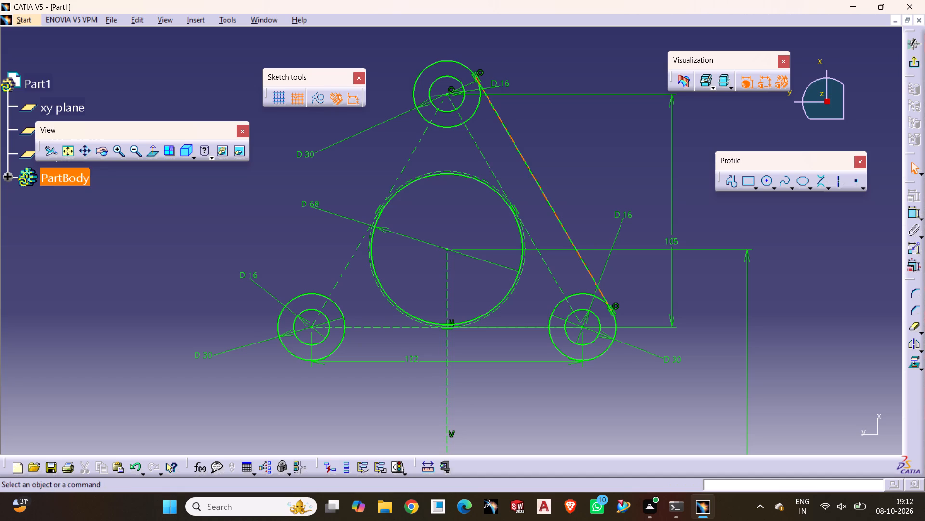
# Draw a bi-tangent line along the outer side of the top and lower-left 30 mm circles.
pyautogui.click(817, 186)
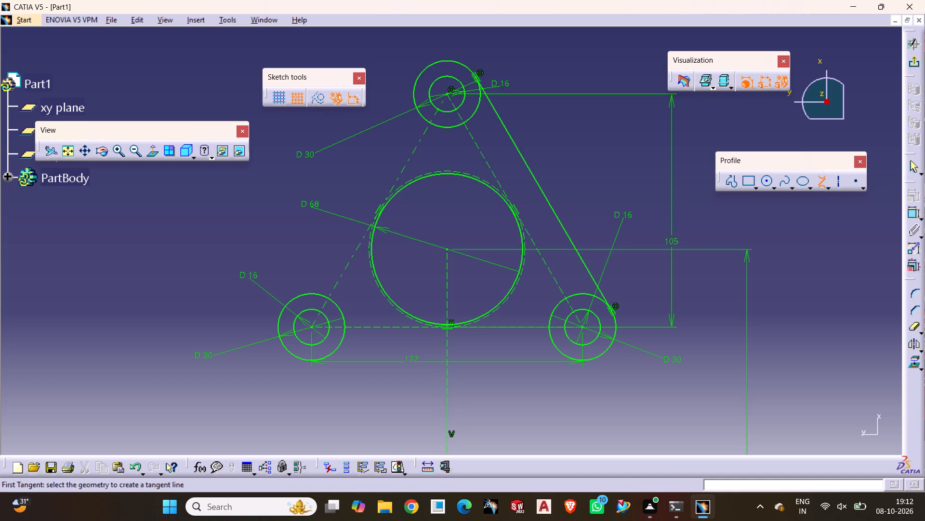
pyautogui.click(415, 110)
pyautogui.click(304, 295)
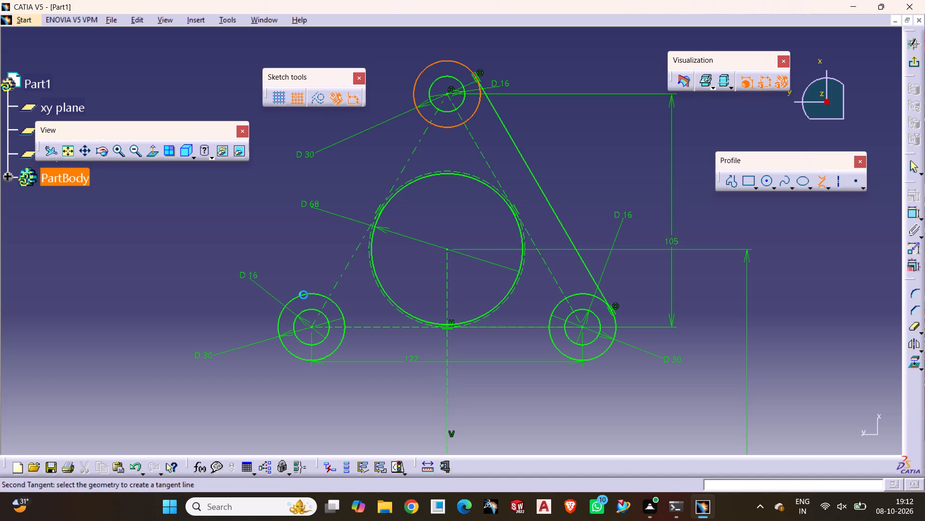
# Draw a bi-tangent line along the outer side of the lower-left and lower-right 30 mm circles.
pyautogui.click(817, 183)
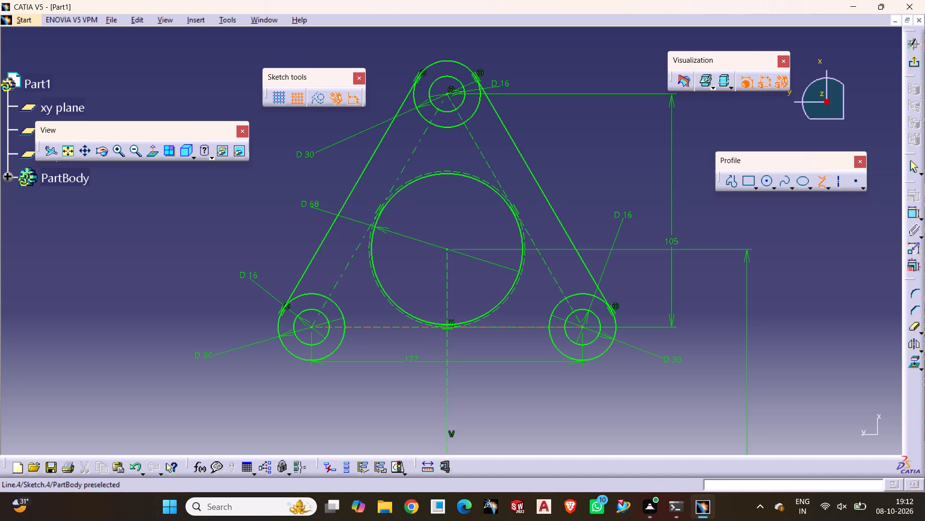
pyautogui.click(333, 352)
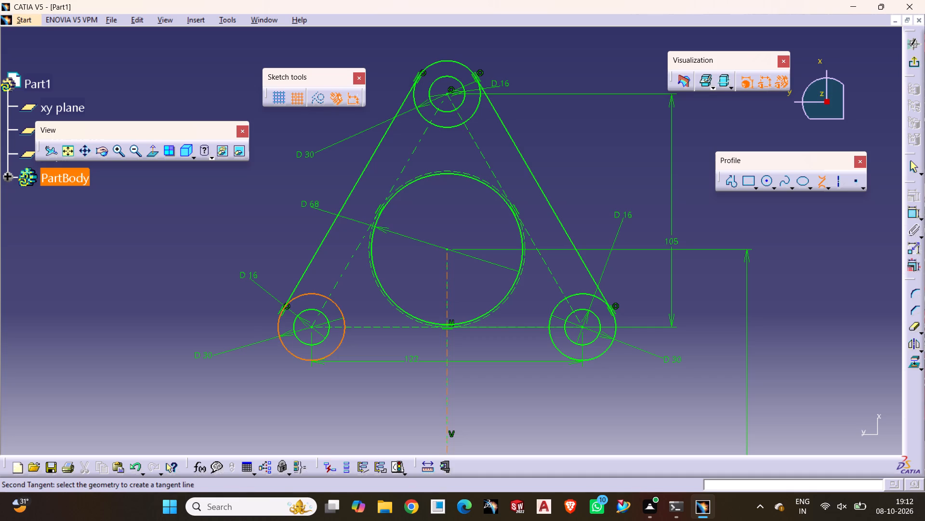
pyautogui.click(561, 350)
pyautogui.click(149, 256)
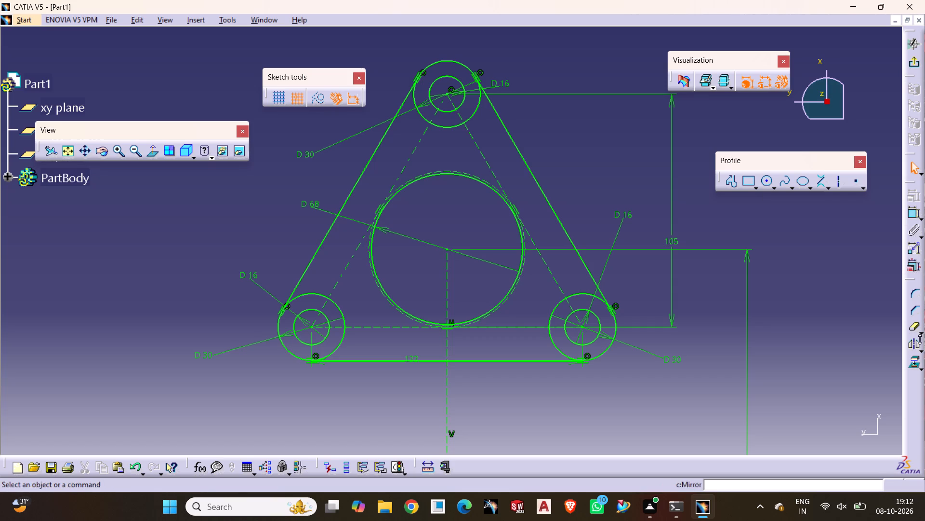
# Quick Trim the inner arcs of the three 30 mm circles between their tangent lines, leaving one closed rounded-triangle outline.
pyautogui.doubleClick(912, 329)
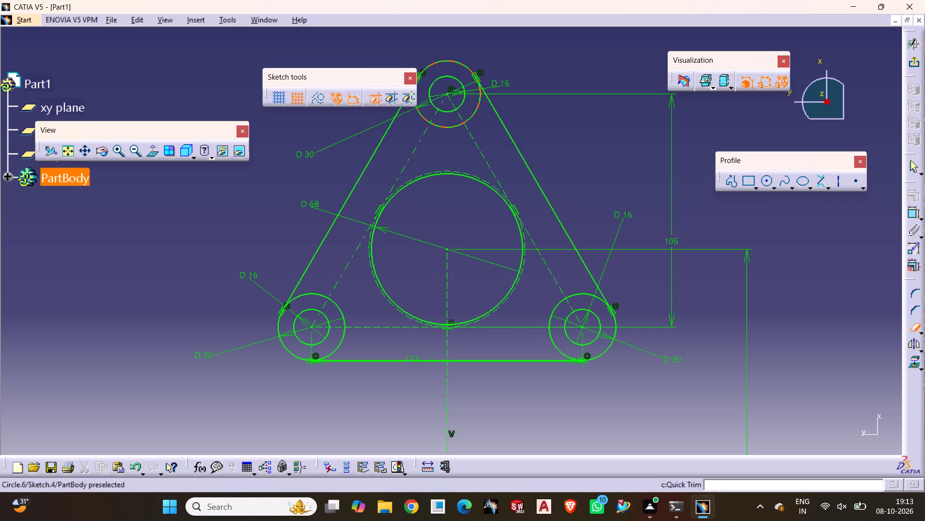
pyautogui.click(453, 126)
pyautogui.click(472, 115)
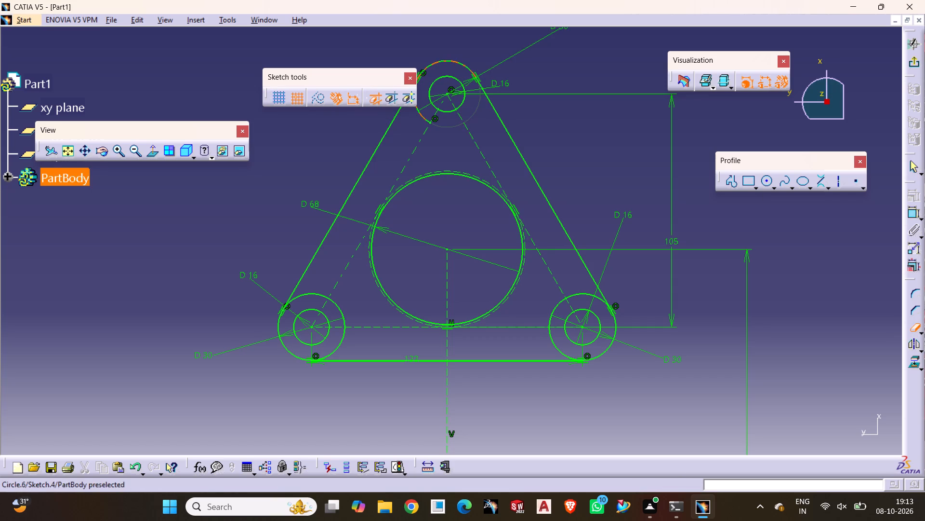
pyautogui.click(422, 116)
pyautogui.click(305, 296)
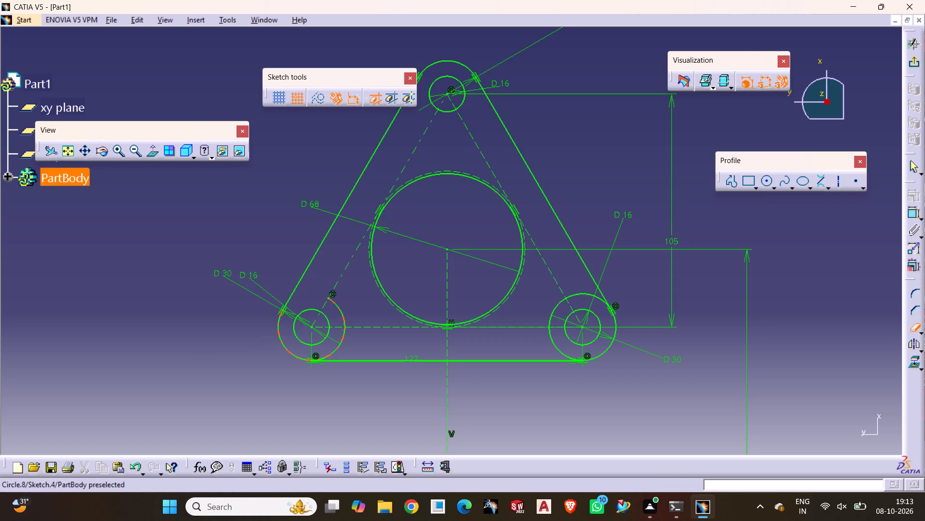
pyautogui.click(344, 313)
pyautogui.click(343, 334)
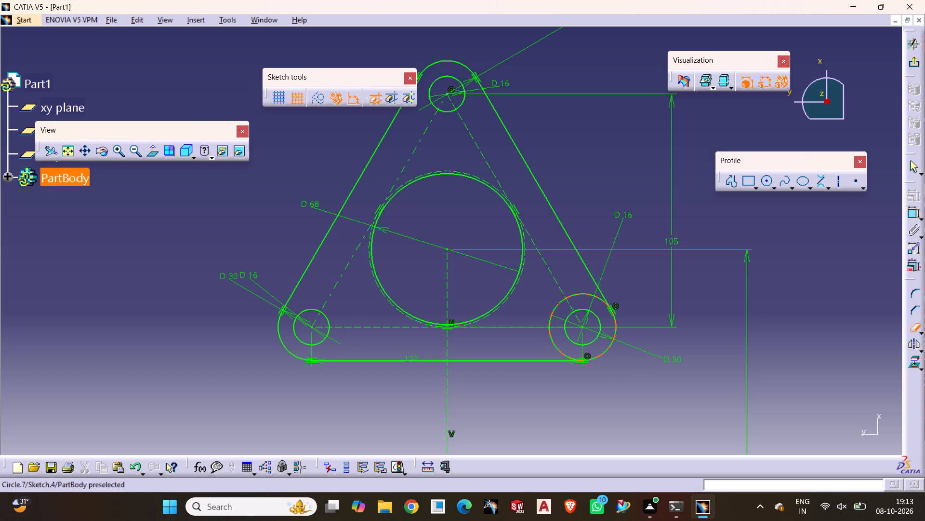
pyautogui.click(559, 301)
pyautogui.click(580, 295)
pyautogui.click(550, 337)
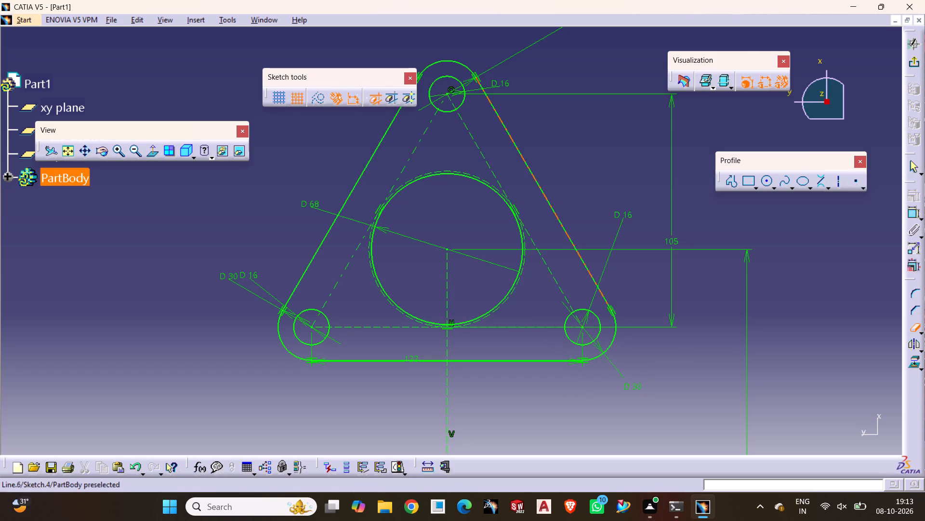
pyautogui.click(913, 330)
# Exit the three-hole flange sketch.
pyautogui.moveTo(638, 194); pyautogui.dragTo(619, 235, button='middle')
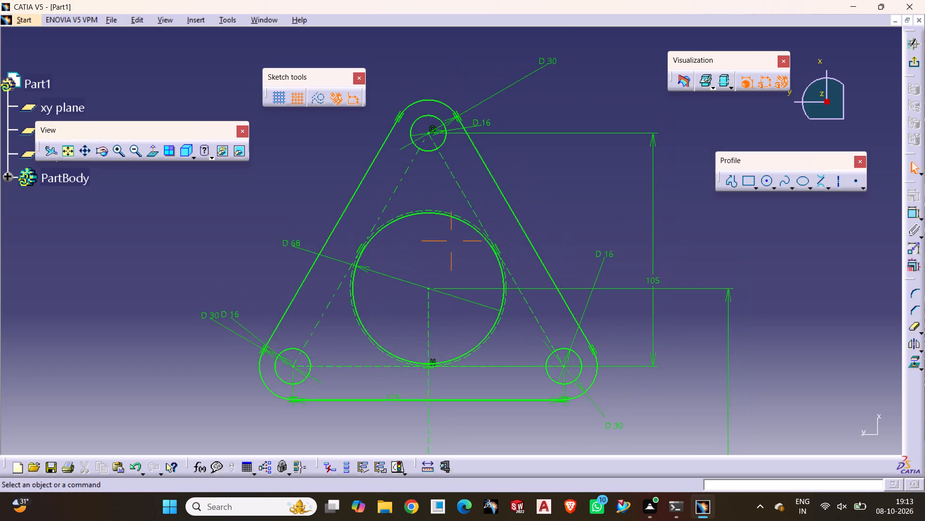
pyautogui.moveTo(619, 235); pyautogui.dragTo(625, 212, button='middle')
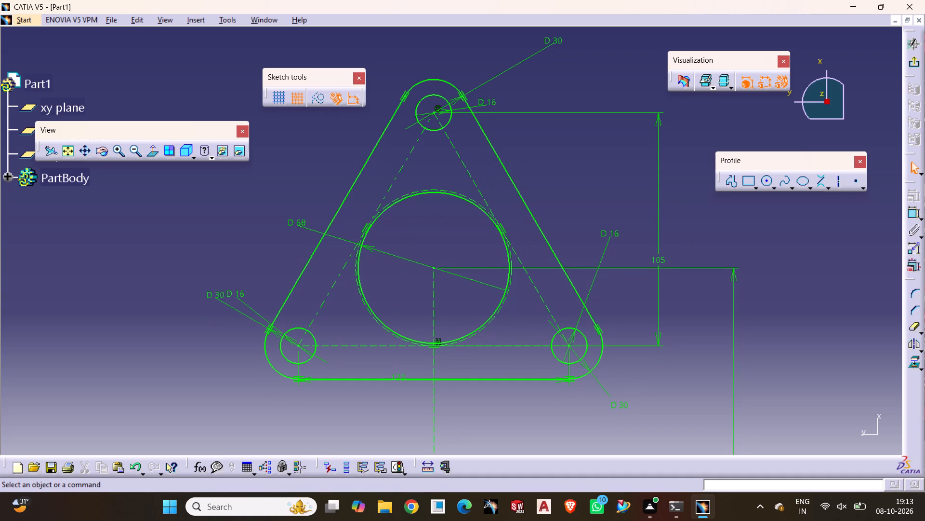
pyautogui.moveTo(533, 248); pyautogui.dragTo(555, 242, button='middle')
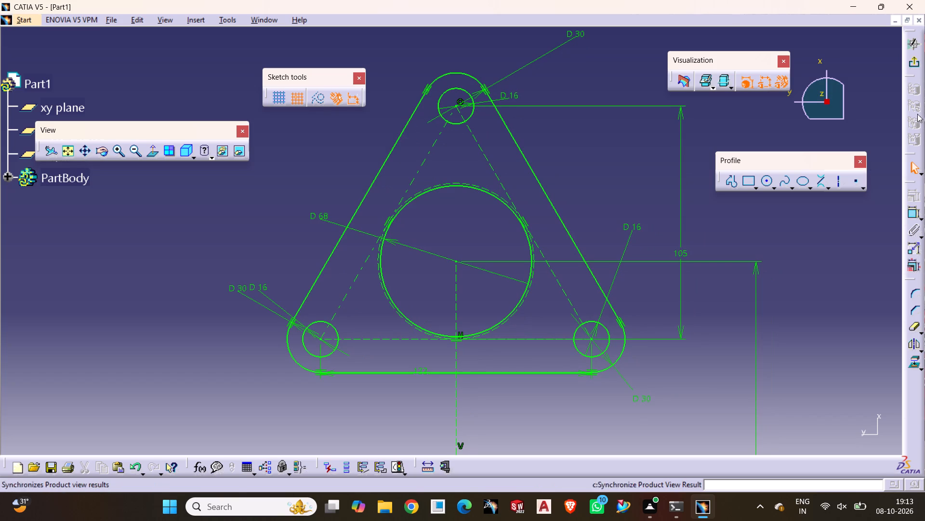
pyautogui.click(916, 65)
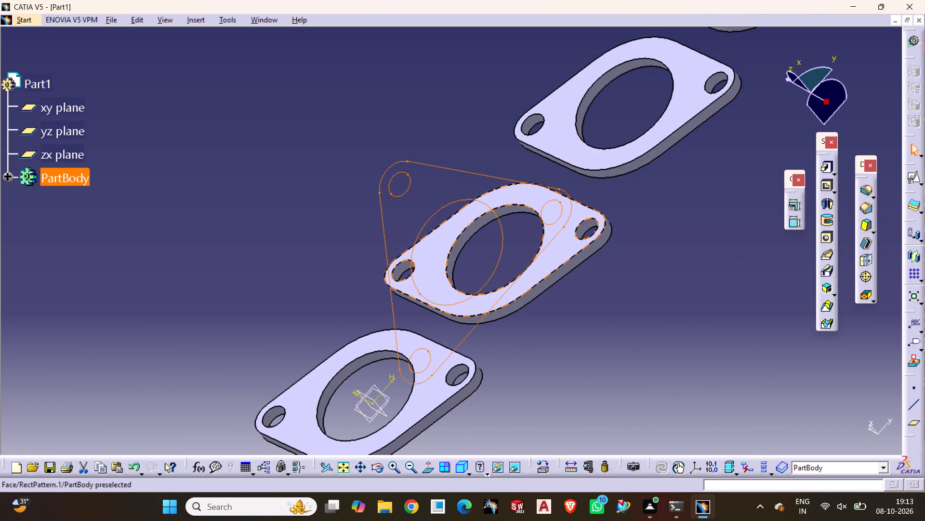
# Extrude the three-hole flange sketch as a pad 8 mm long, previewing it and checking it against the two-lug flanges before accepting.
pyautogui.moveTo(652, 329); pyautogui.dragTo(656, 338, button='middle')
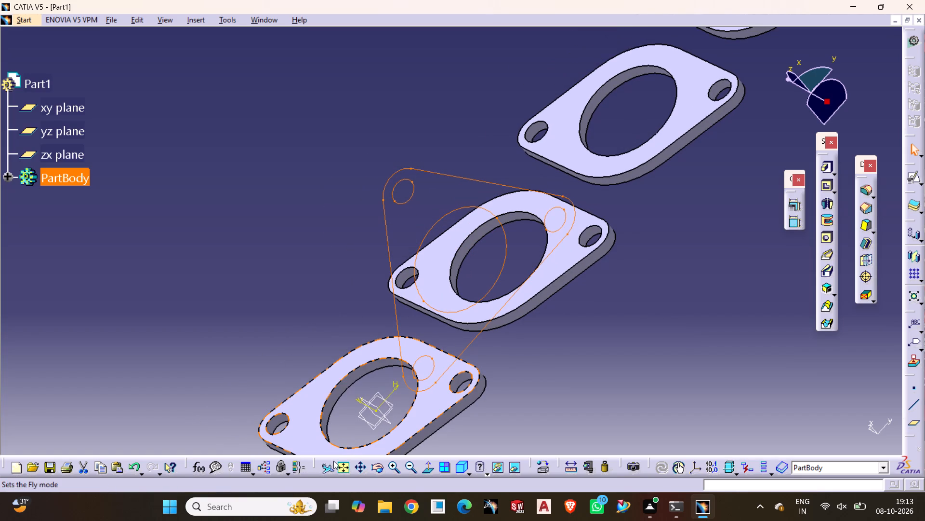
pyautogui.click(412, 466)
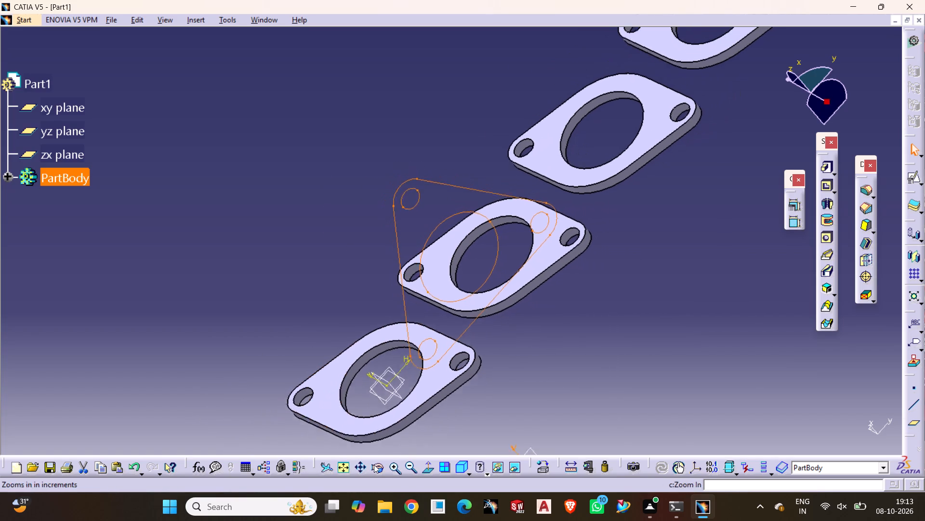
pyautogui.click(375, 465)
pyautogui.moveTo(365, 316); pyautogui.dragTo(399, 306)
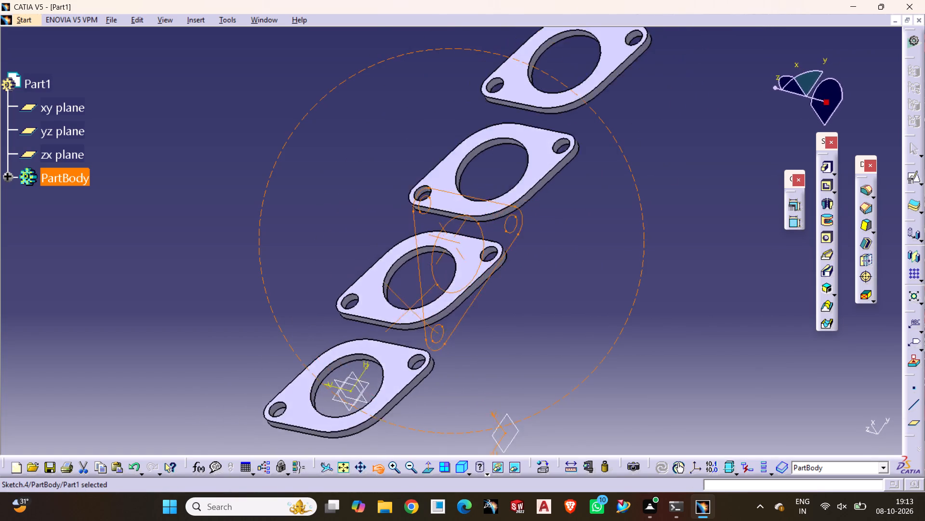
pyautogui.moveTo(399, 306); pyautogui.dragTo(272, 324)
pyautogui.click(360, 308)
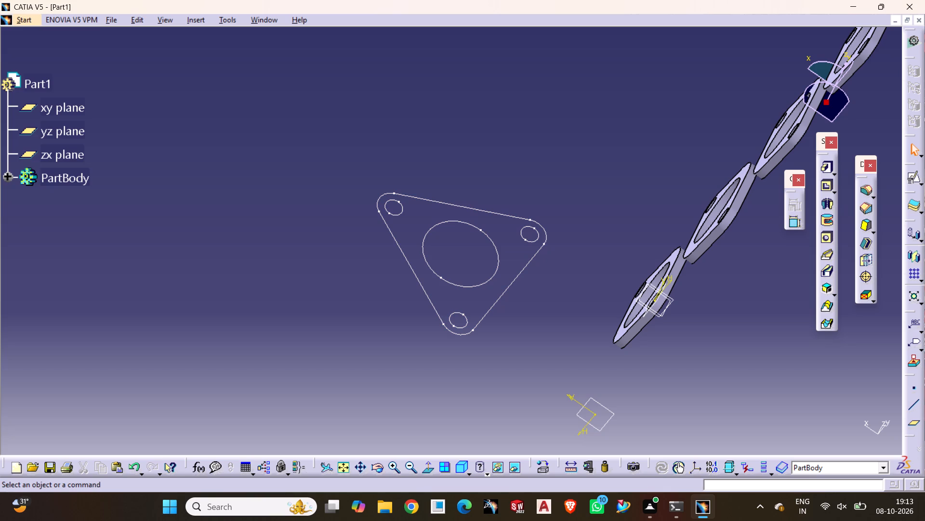
pyautogui.click(824, 168)
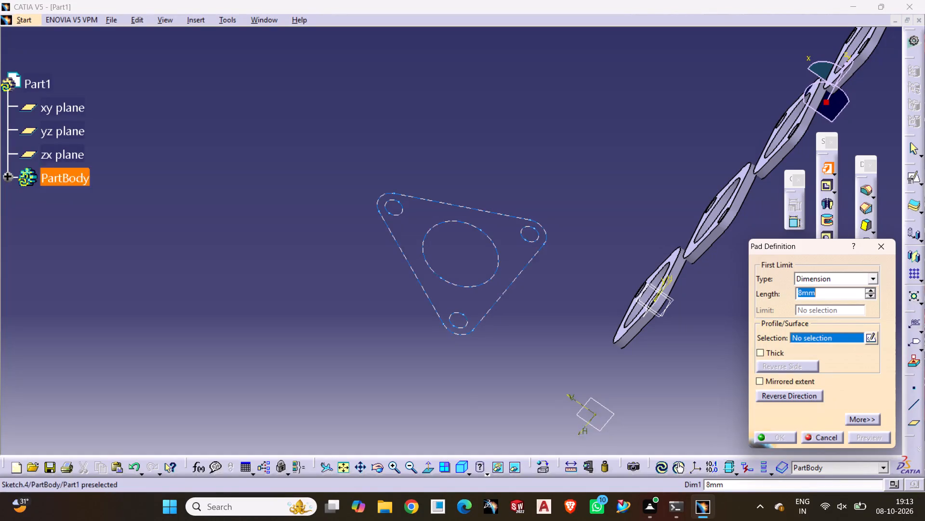
pyautogui.click(533, 257)
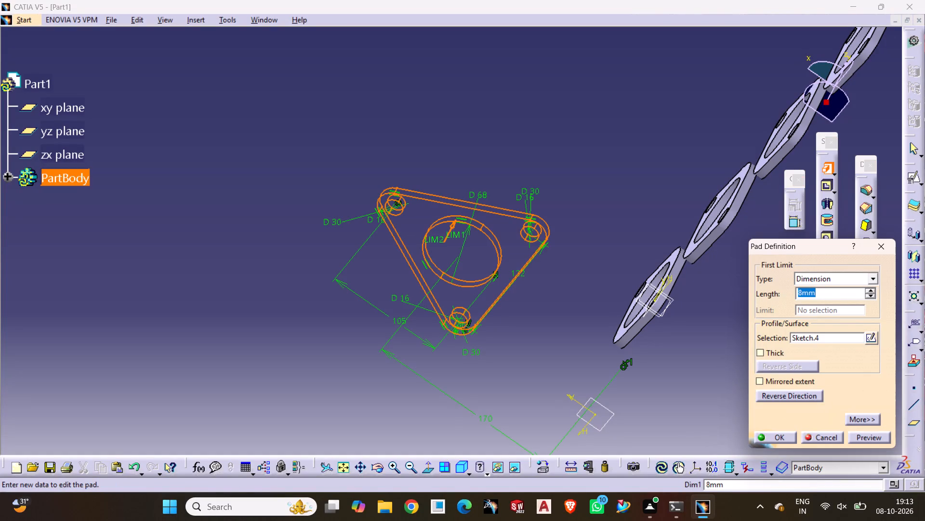
pyautogui.click(862, 437)
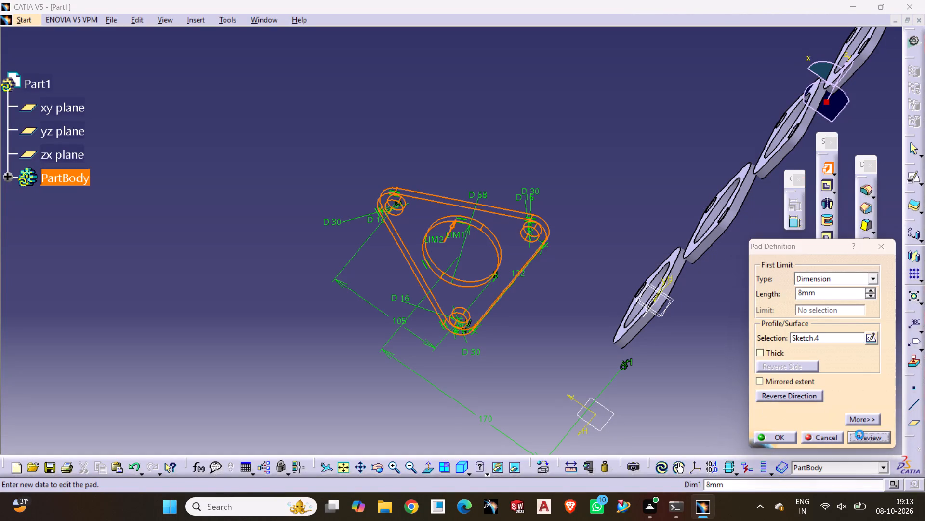
pyautogui.moveTo(592, 318); pyautogui.dragTo(603, 299, button='middle')
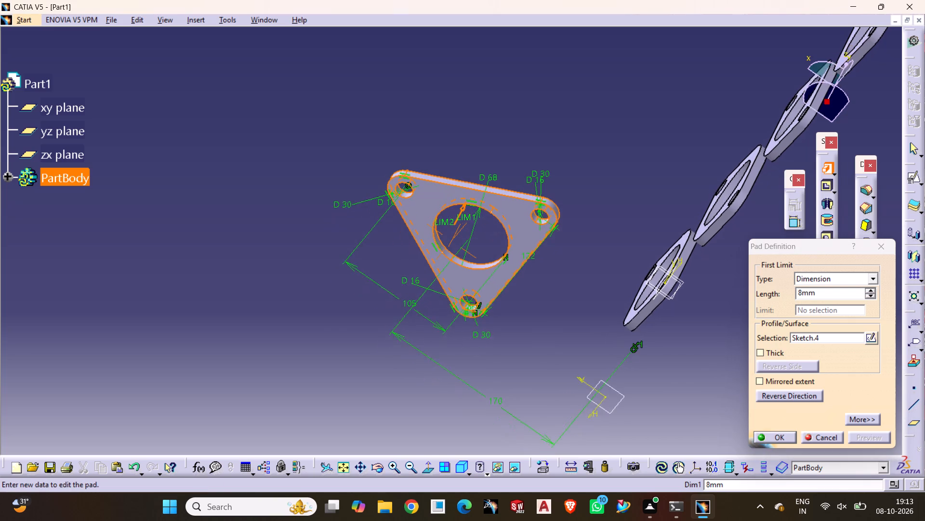
pyautogui.moveTo(603, 299); pyautogui.dragTo(527, 317, button='middle')
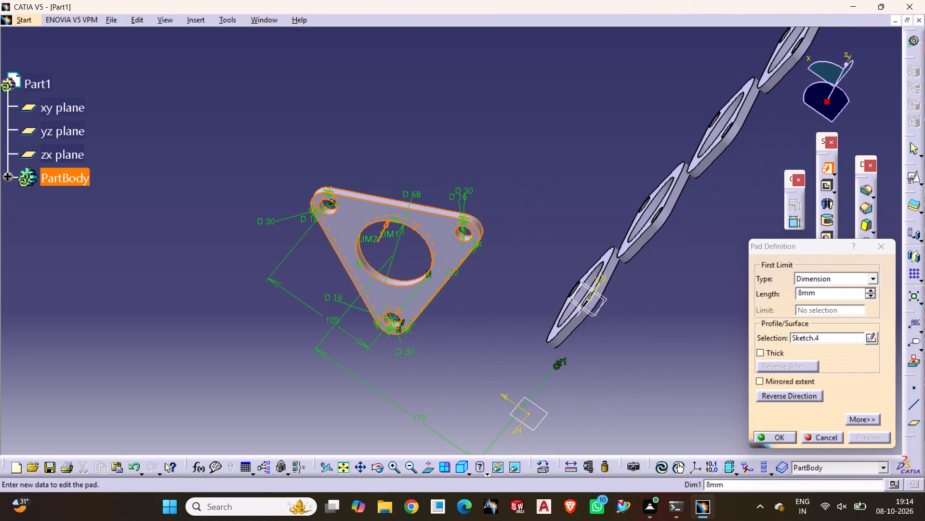
pyautogui.click(436, 464)
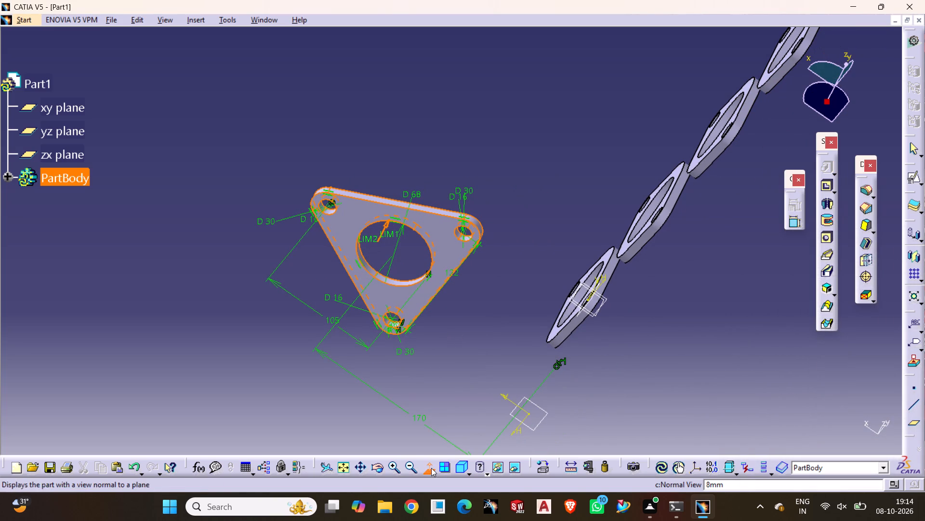
pyautogui.click(431, 468)
pyautogui.moveTo(554, 345); pyautogui.dragTo(522, 281, button='middle')
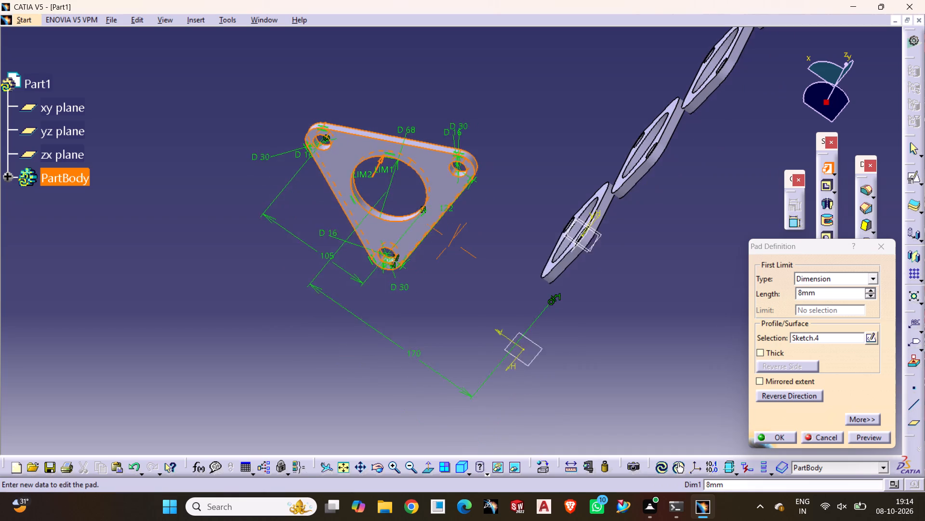
pyautogui.moveTo(522, 281); pyautogui.dragTo(491, 335, button='middle')
pyautogui.click(384, 471)
pyautogui.moveTo(398, 359); pyautogui.dragTo(569, 217)
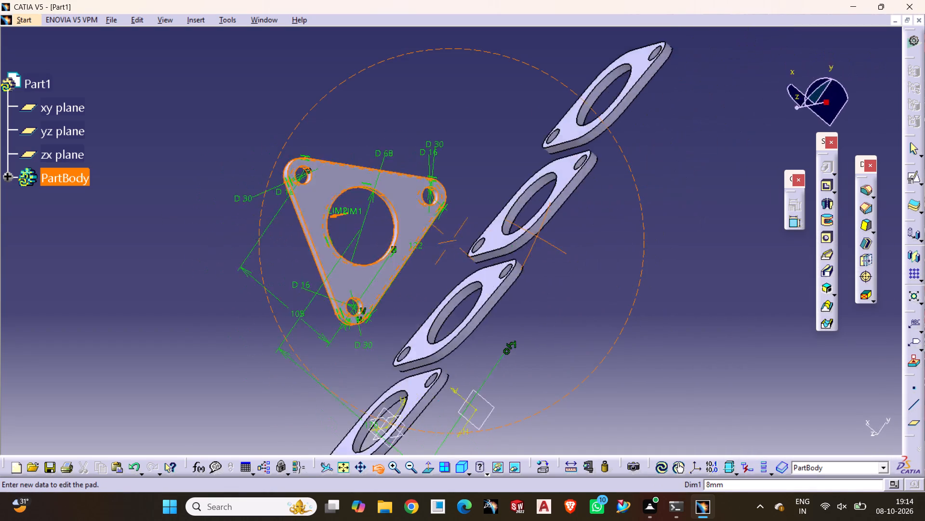
pyautogui.moveTo(569, 217); pyautogui.dragTo(611, 192)
pyautogui.click(382, 468)
pyautogui.moveTo(466, 303); pyautogui.dragTo(483, 290)
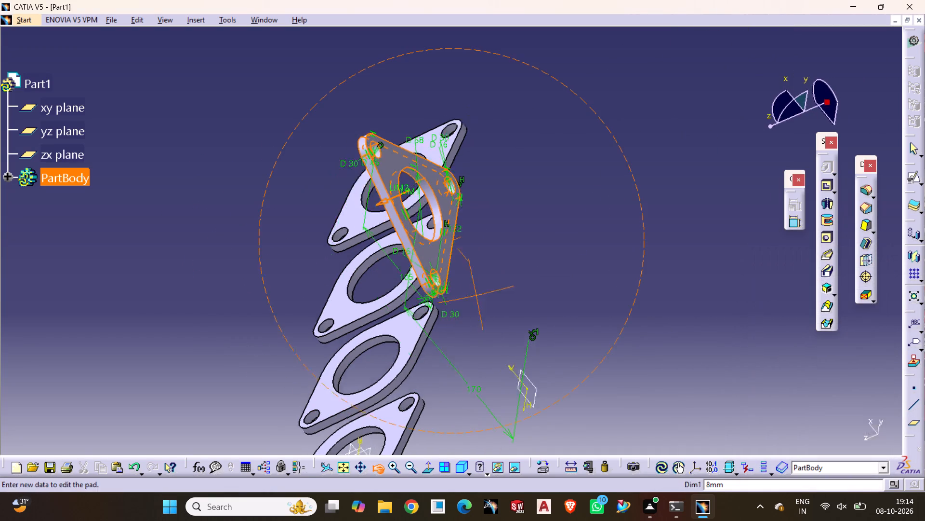
pyautogui.moveTo(483, 290); pyautogui.dragTo(671, 162)
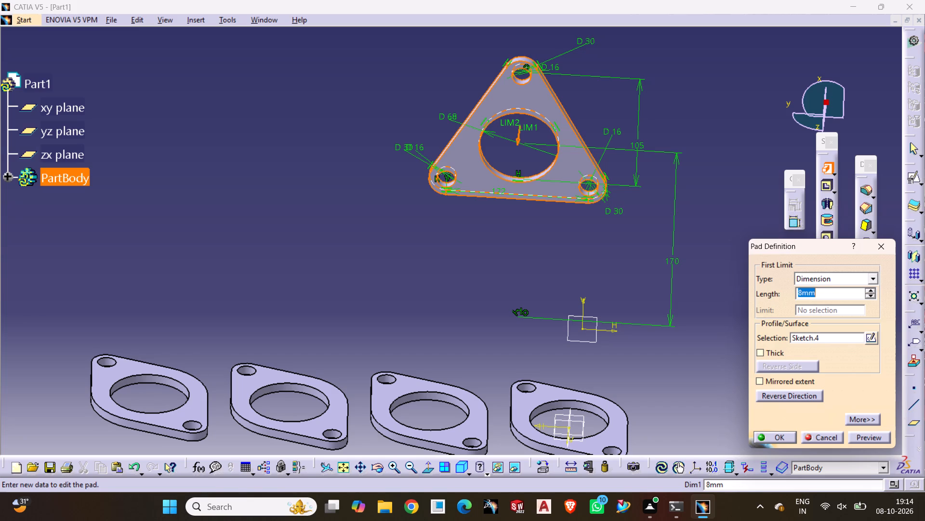
pyautogui.click(773, 434)
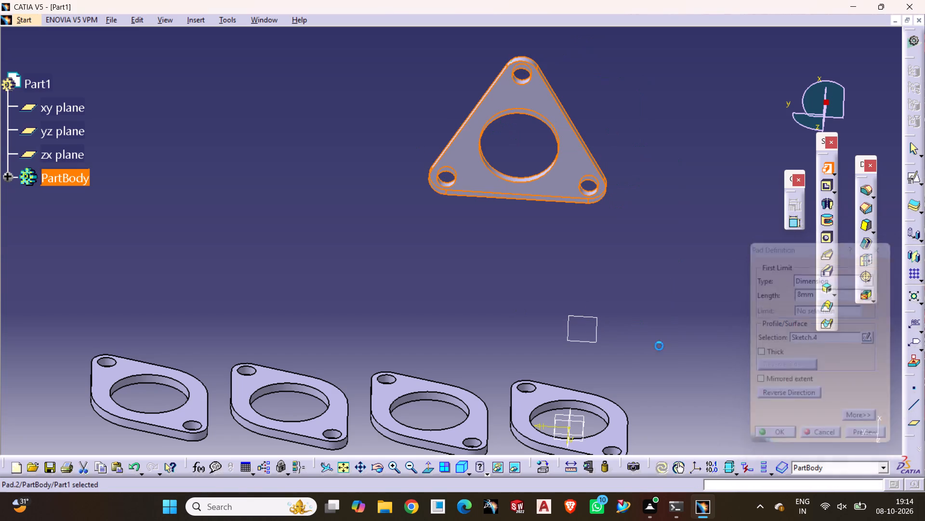
pyautogui.click(466, 252)
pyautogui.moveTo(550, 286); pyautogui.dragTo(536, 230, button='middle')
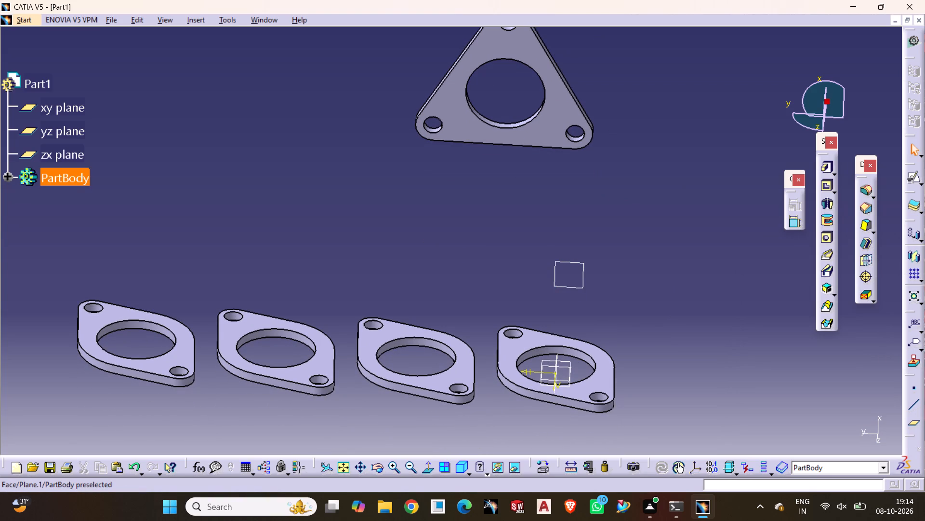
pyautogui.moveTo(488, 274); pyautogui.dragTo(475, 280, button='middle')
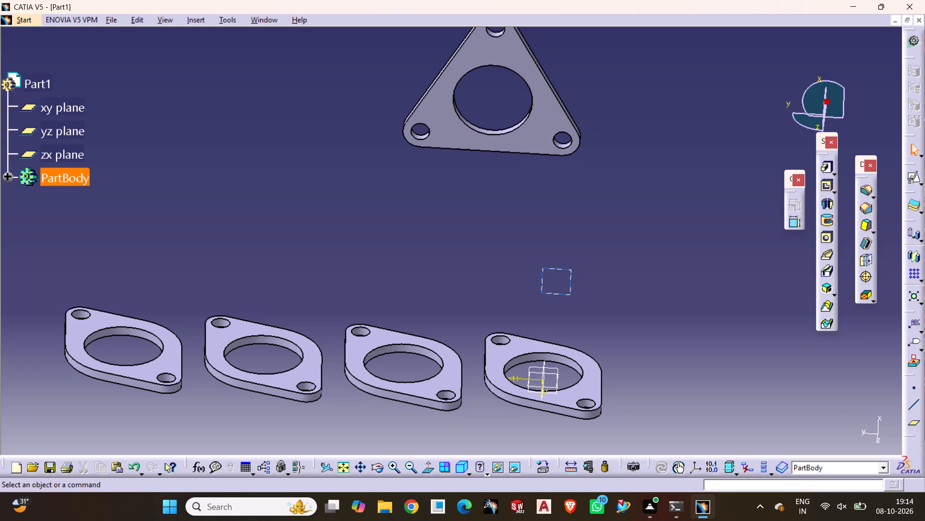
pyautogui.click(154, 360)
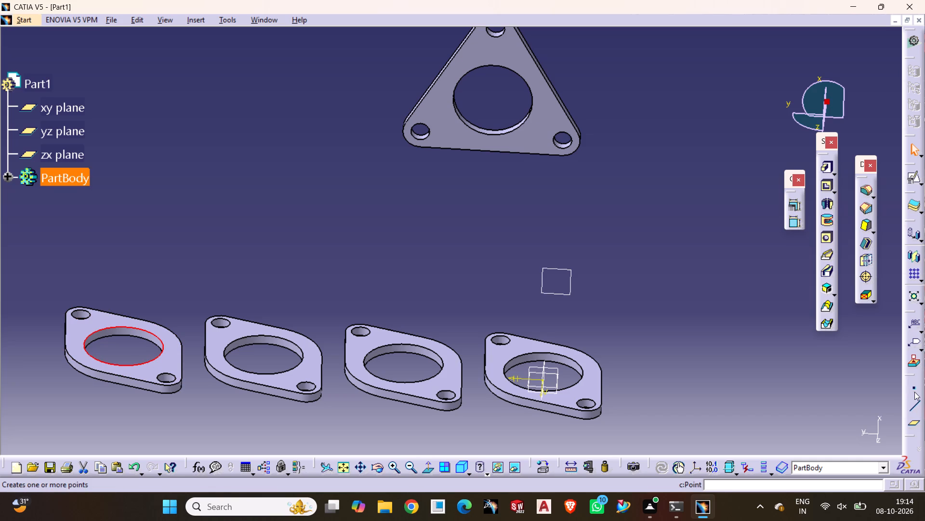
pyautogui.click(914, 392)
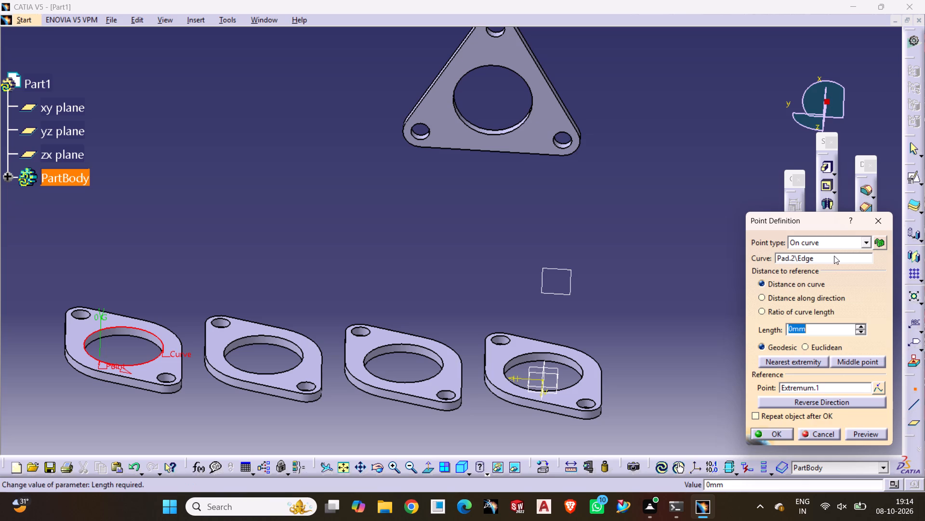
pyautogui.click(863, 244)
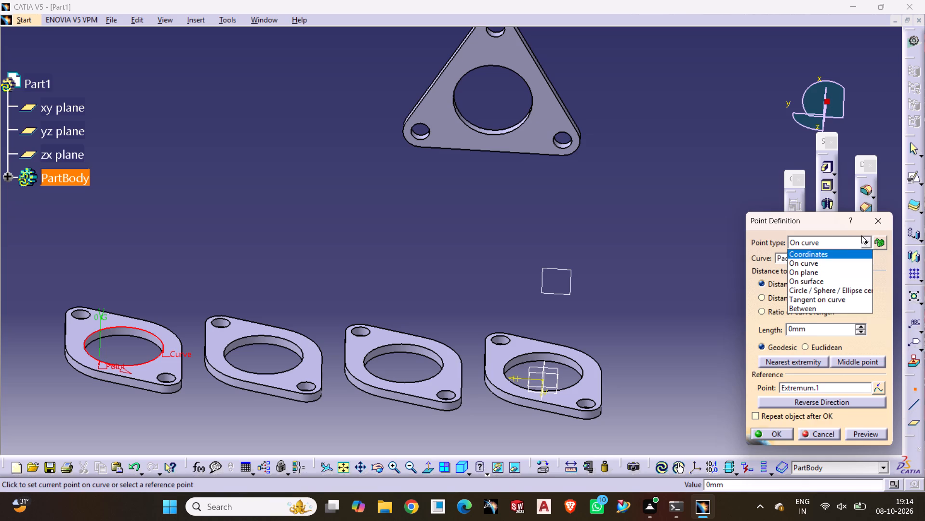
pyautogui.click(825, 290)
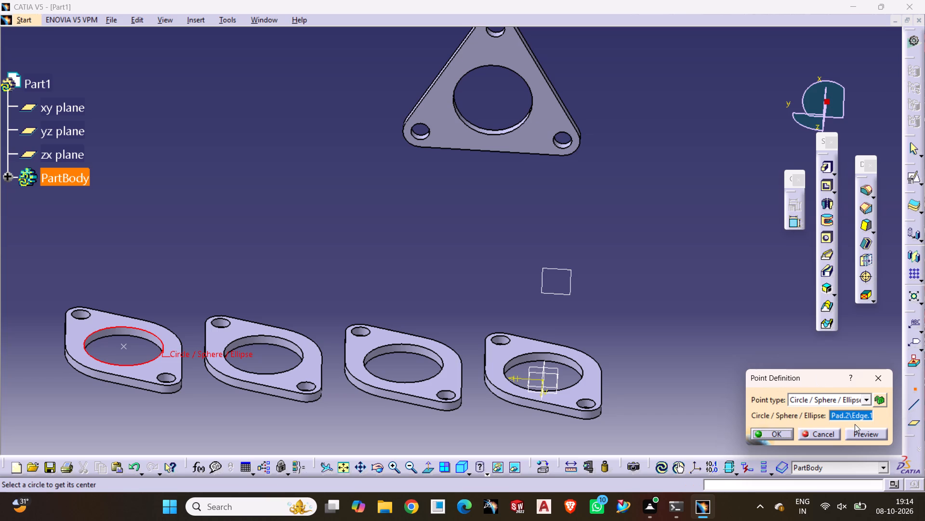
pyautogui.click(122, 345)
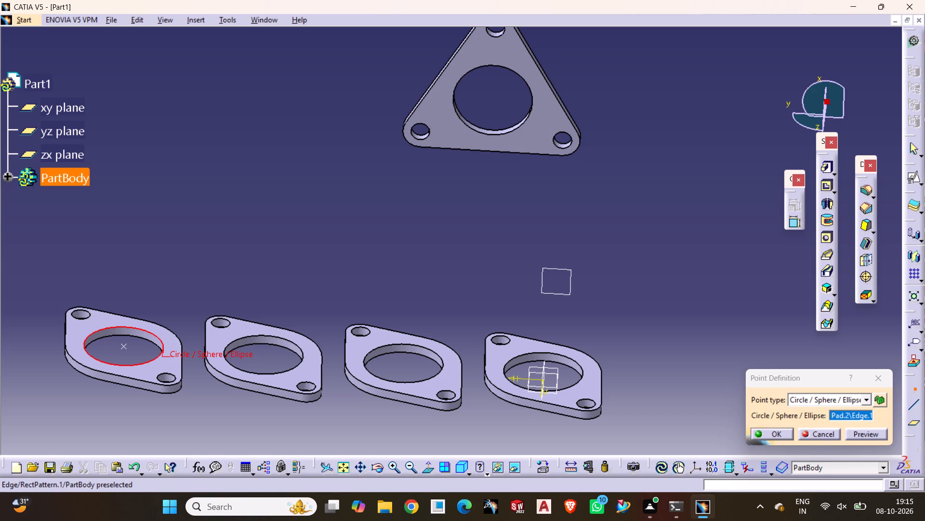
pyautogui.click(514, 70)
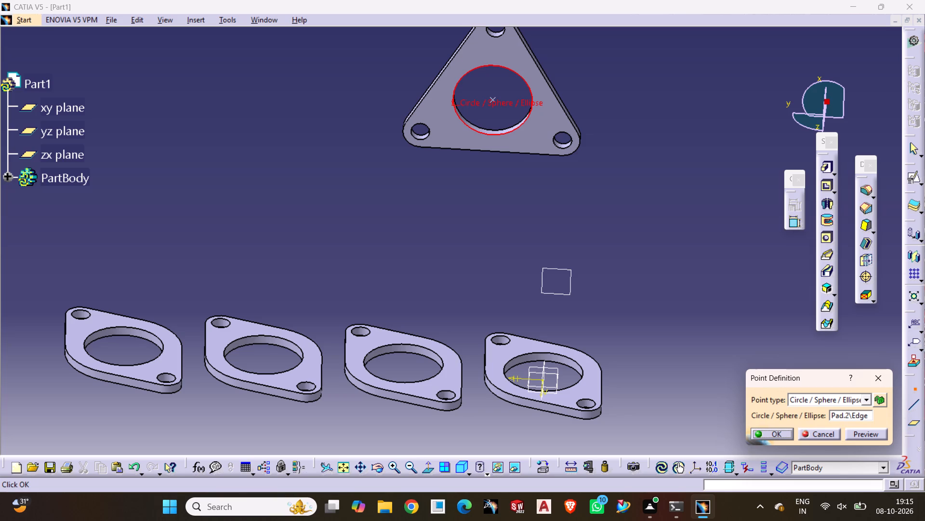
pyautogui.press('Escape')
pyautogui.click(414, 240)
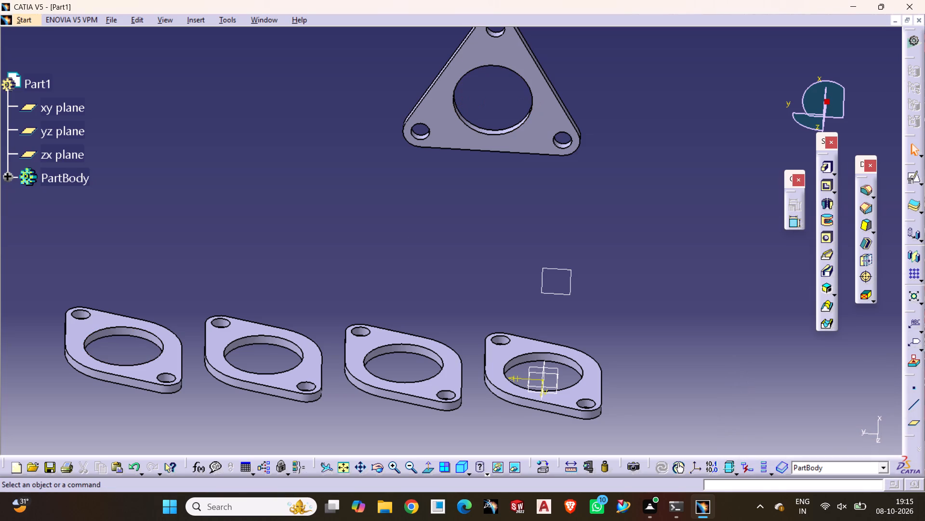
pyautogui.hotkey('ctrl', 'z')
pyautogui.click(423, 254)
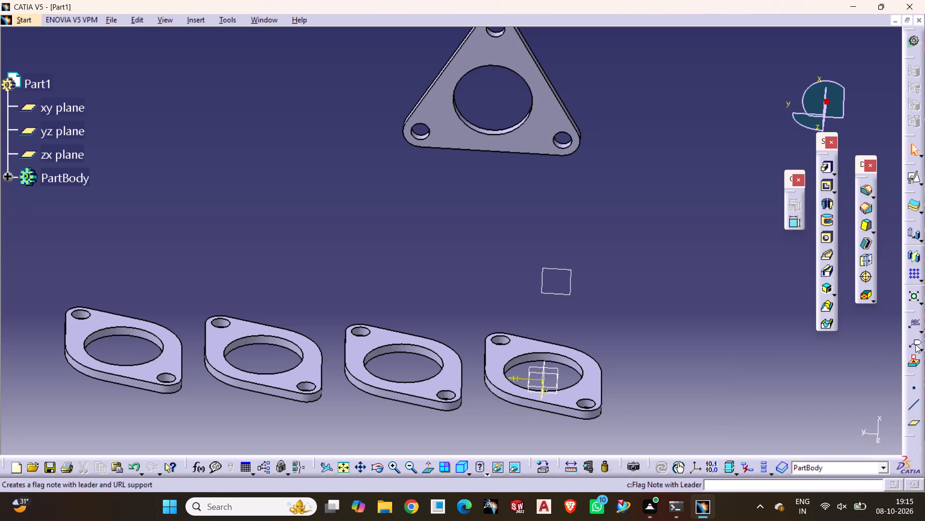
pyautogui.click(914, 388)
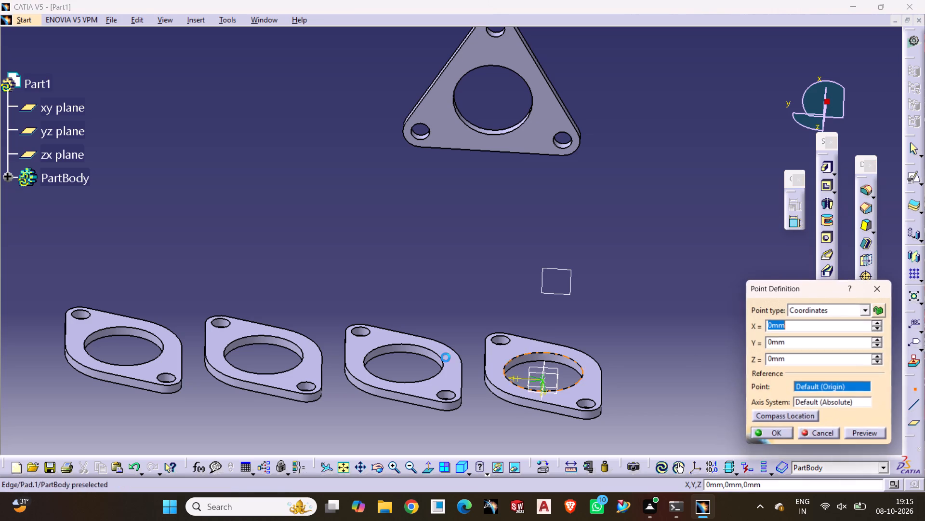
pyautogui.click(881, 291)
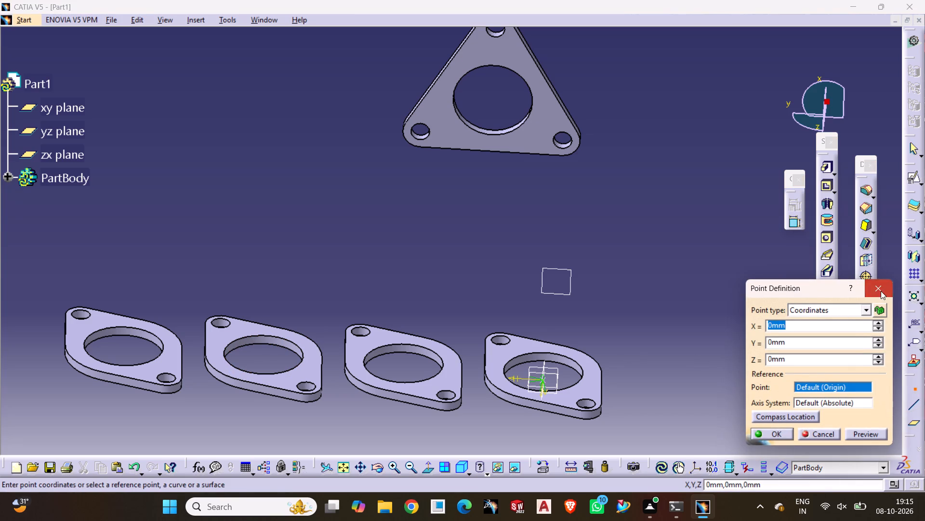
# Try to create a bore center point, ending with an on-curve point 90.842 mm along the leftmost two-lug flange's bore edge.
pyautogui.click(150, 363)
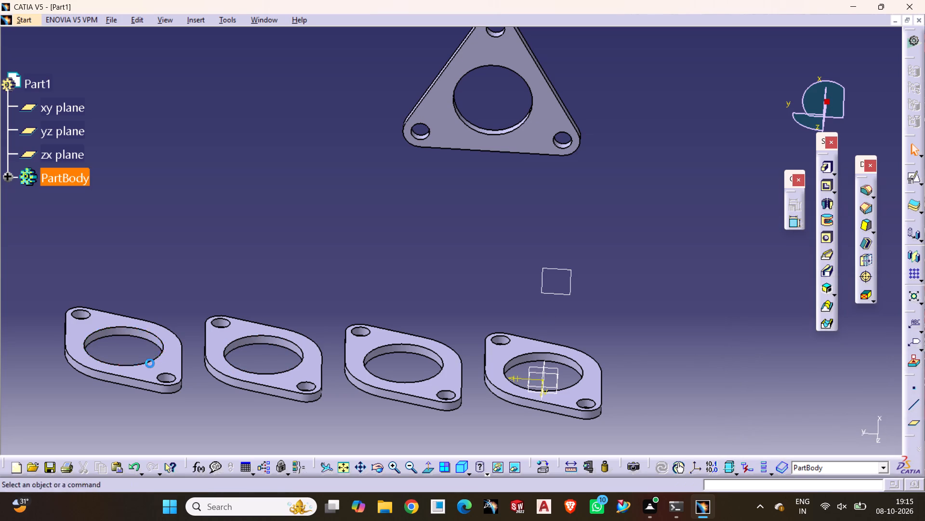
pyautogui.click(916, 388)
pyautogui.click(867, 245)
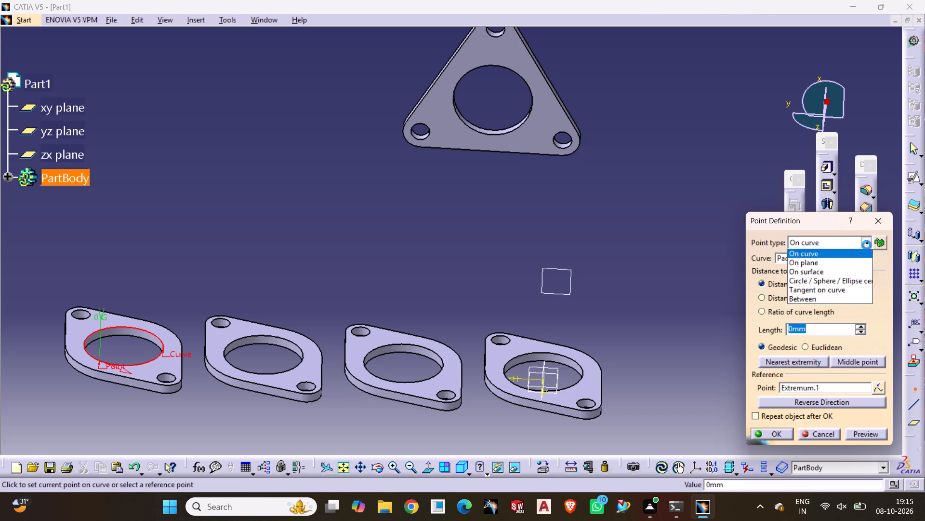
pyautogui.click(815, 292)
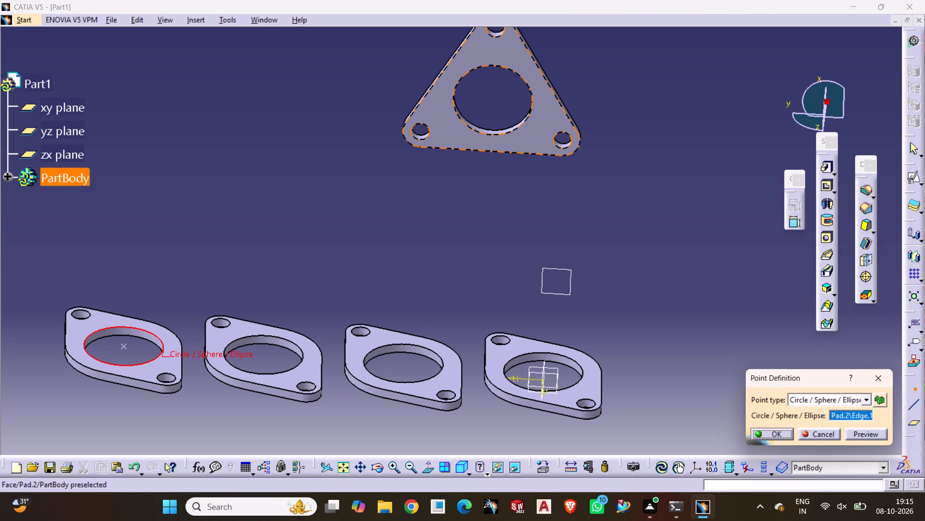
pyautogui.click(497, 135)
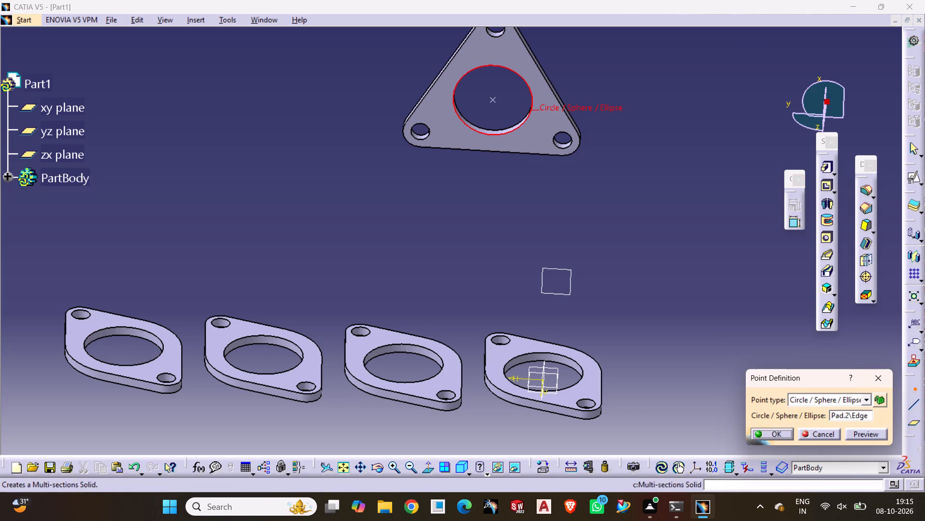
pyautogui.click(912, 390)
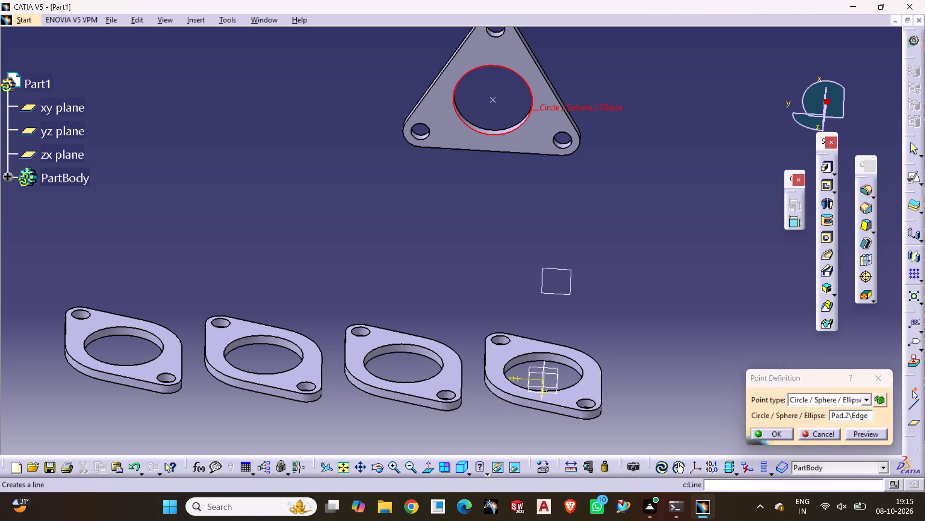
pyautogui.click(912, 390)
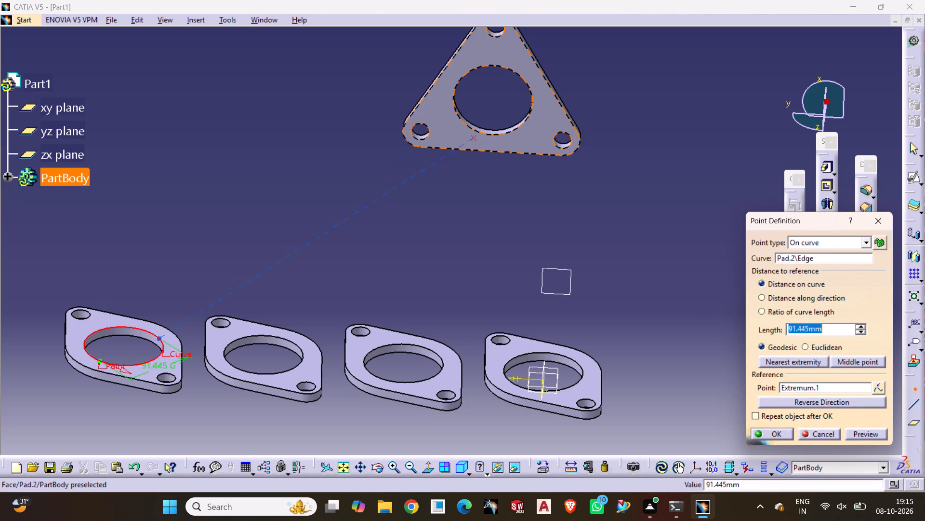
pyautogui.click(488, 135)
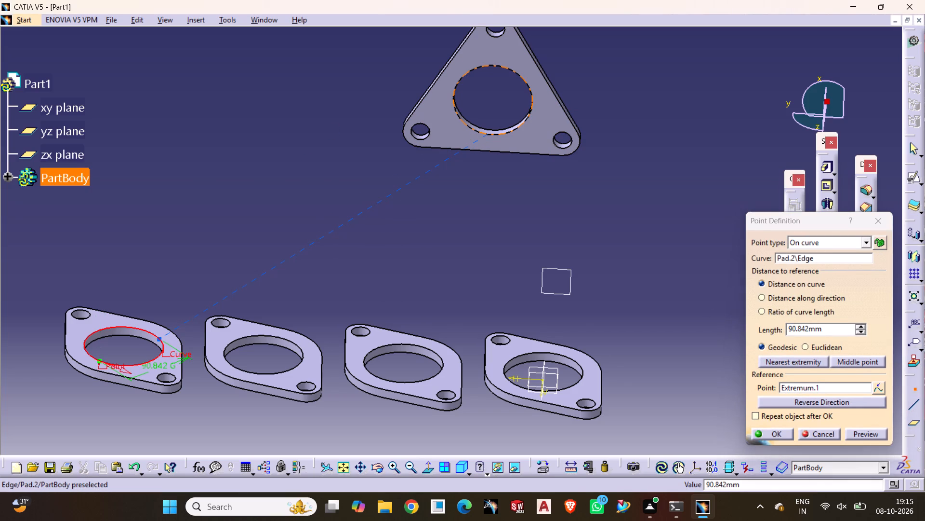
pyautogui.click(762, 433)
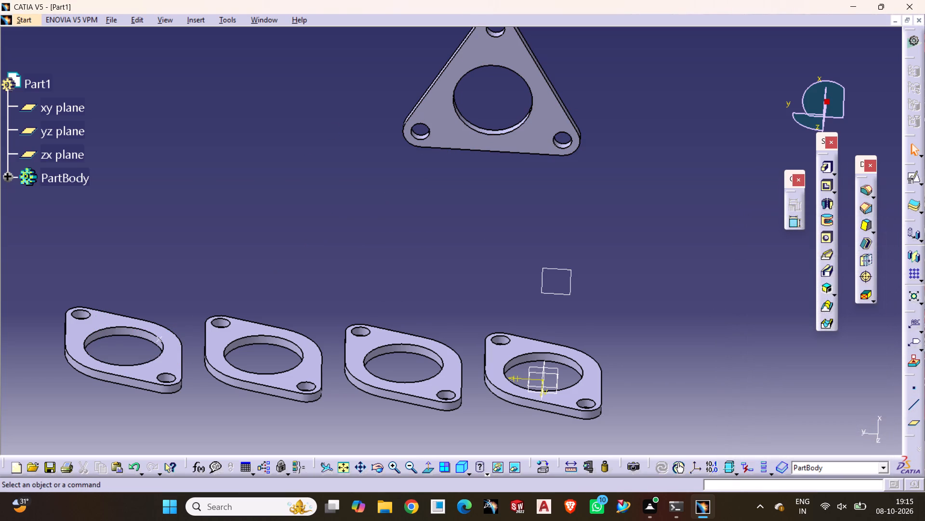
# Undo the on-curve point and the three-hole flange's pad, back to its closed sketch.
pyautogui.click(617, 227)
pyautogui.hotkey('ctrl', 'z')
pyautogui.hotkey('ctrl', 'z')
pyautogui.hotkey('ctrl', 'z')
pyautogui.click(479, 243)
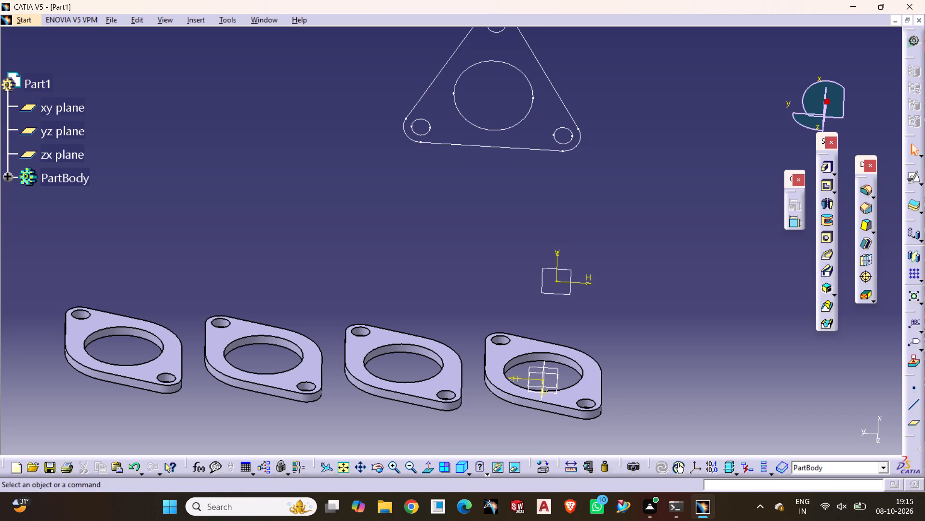
# Extrude the three-hole flange sketch again as a pad 8 mm long.
pyautogui.click(828, 172)
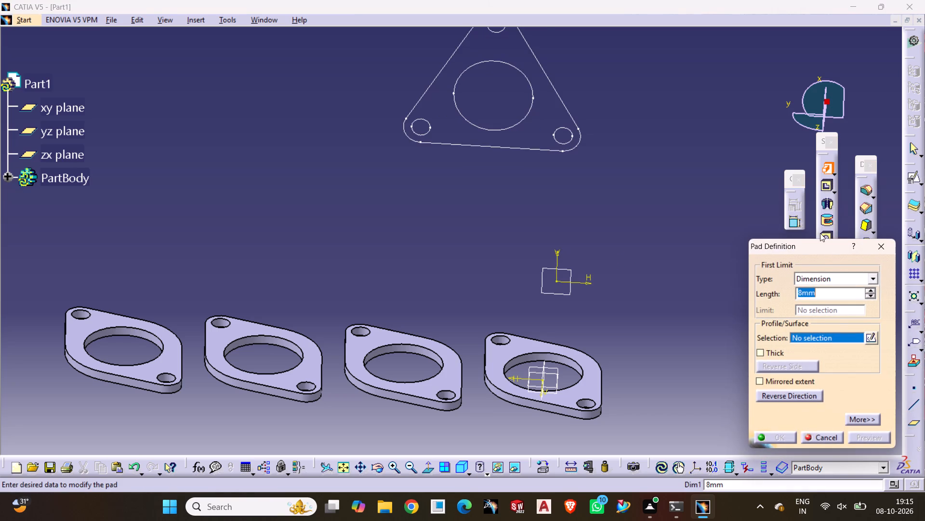
pyautogui.click(535, 149)
pyautogui.click(779, 434)
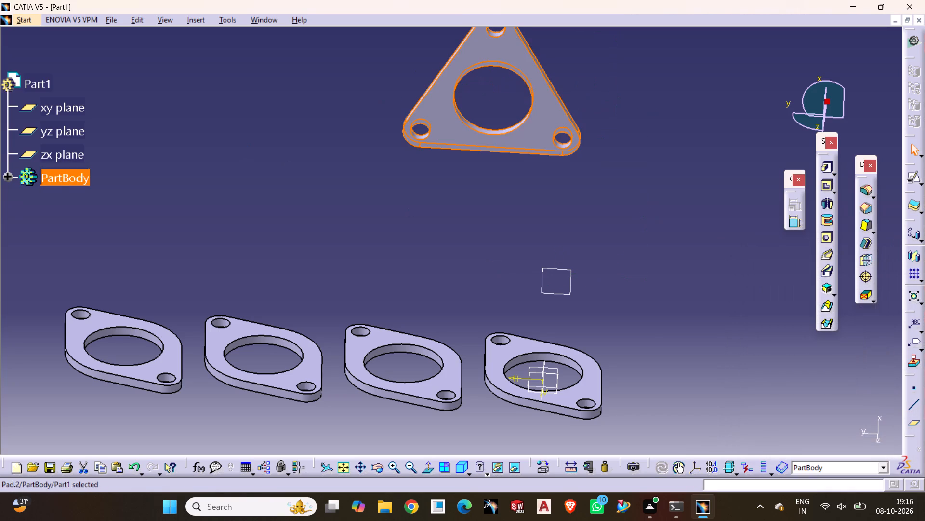
pyautogui.click(327, 167)
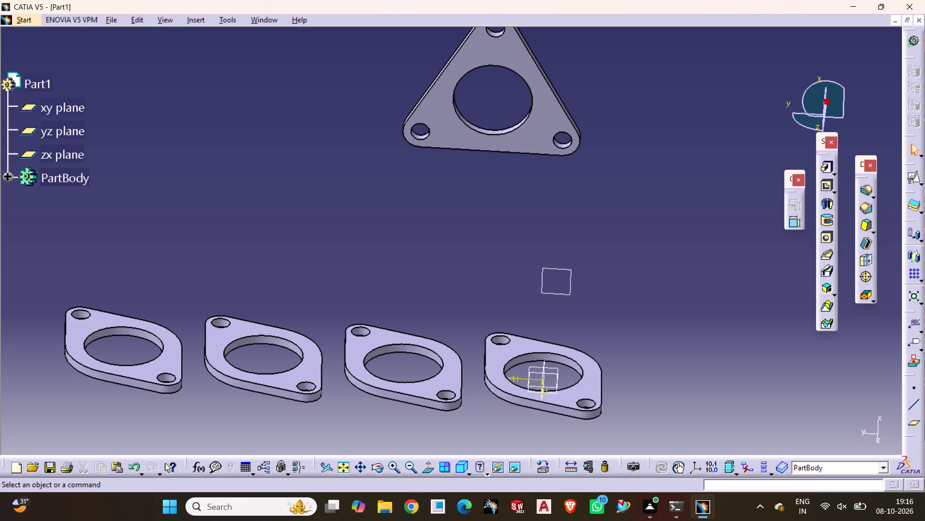
# Create a Circle / Sphere / Ellipse center point from the bore edge of the leftmost two-lug flange.
pyautogui.click(912, 388)
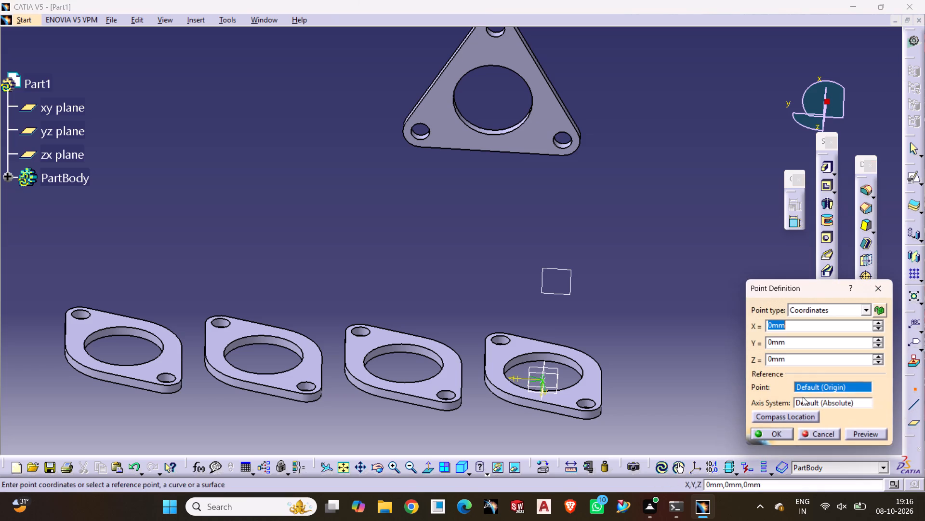
pyautogui.click(881, 287)
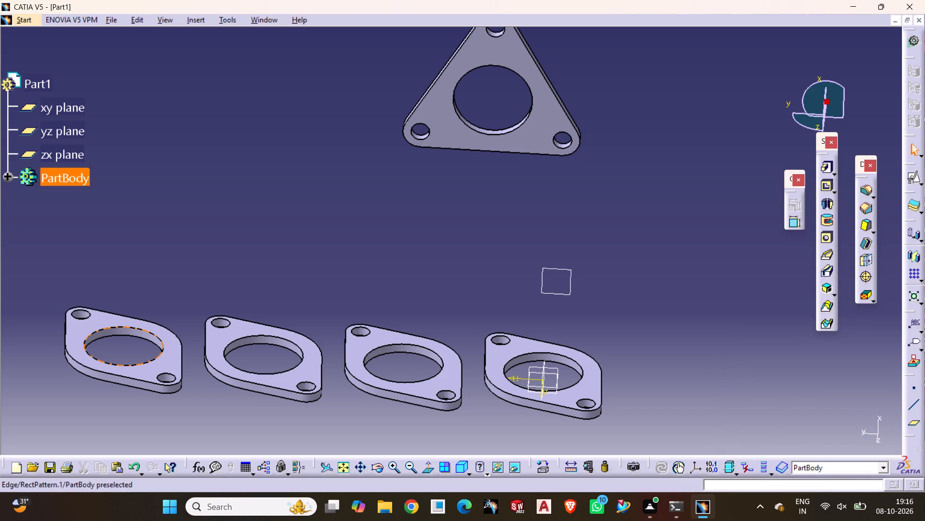
pyautogui.click(134, 366)
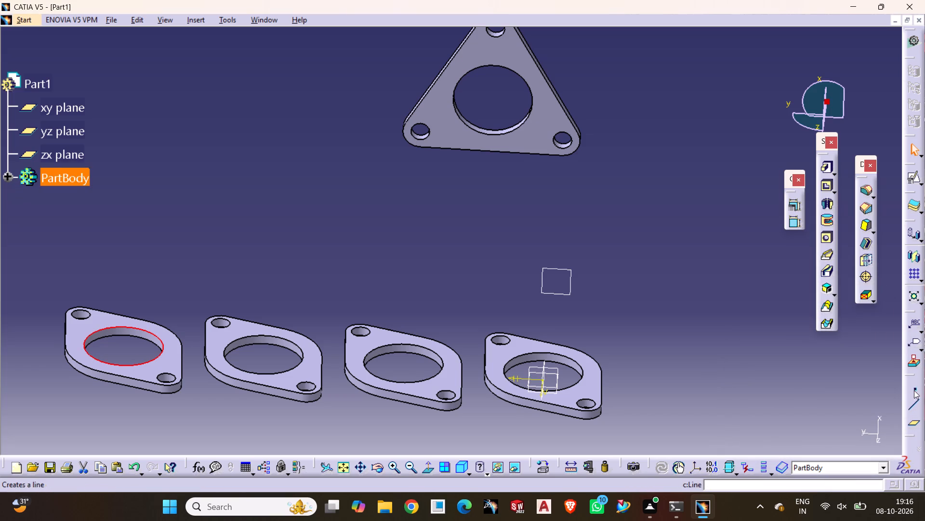
pyautogui.click(914, 390)
pyautogui.click(863, 242)
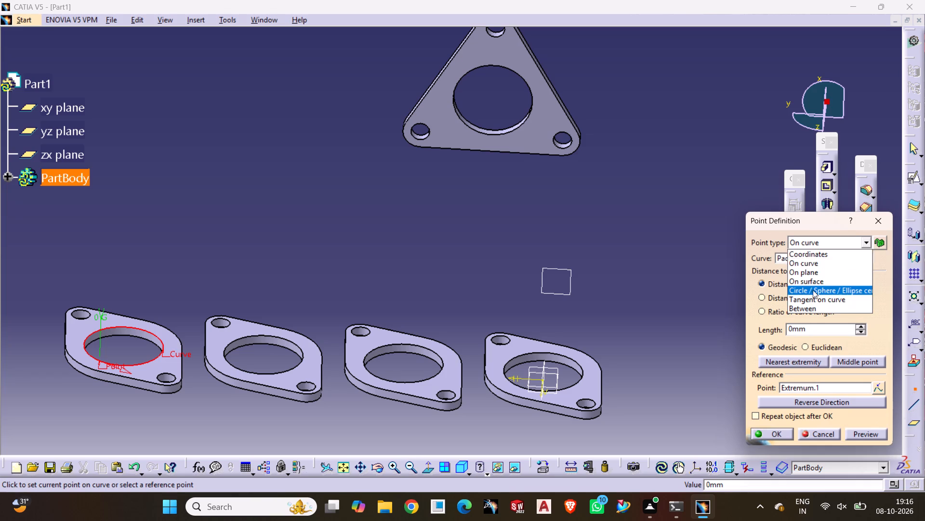
pyautogui.click(811, 293)
pyautogui.click(127, 365)
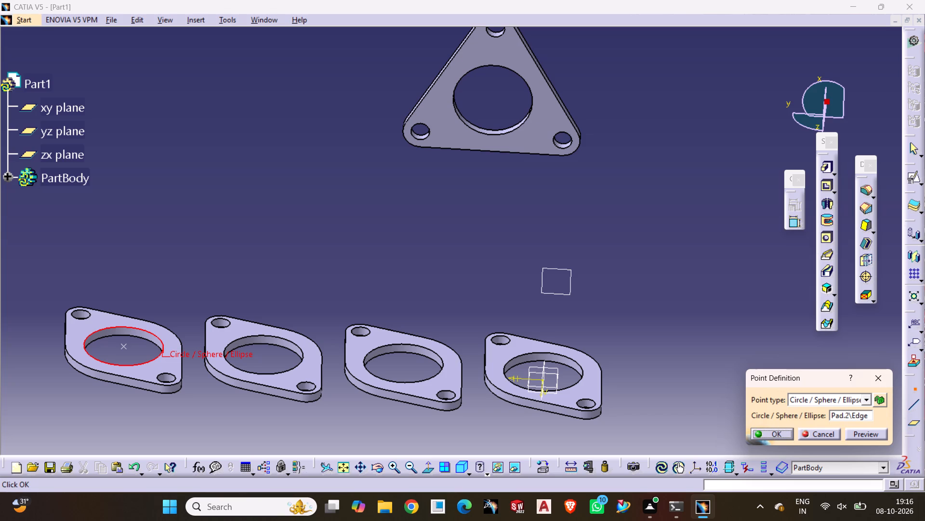
pyautogui.click(784, 432)
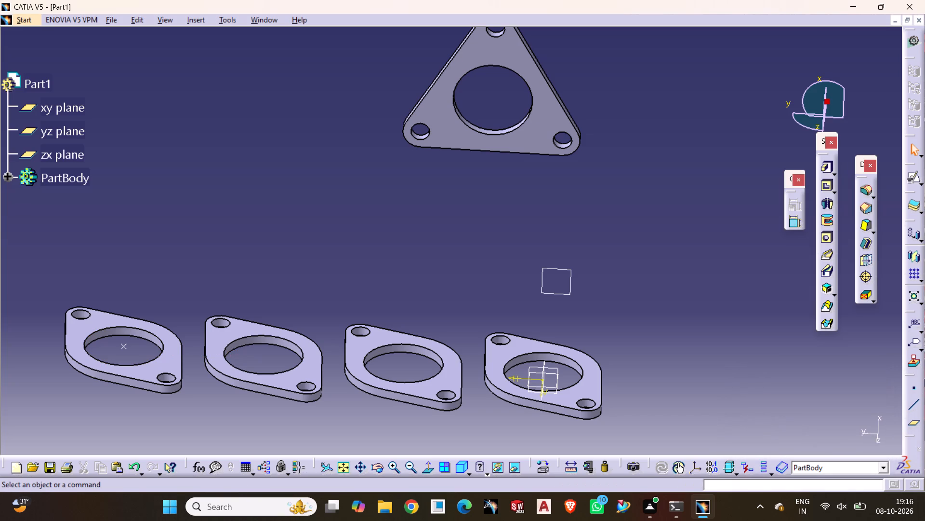
# Create a Circle / Sphere / Ellipse center point from the bore edge of the three-hole flange.
pyautogui.click(509, 133)
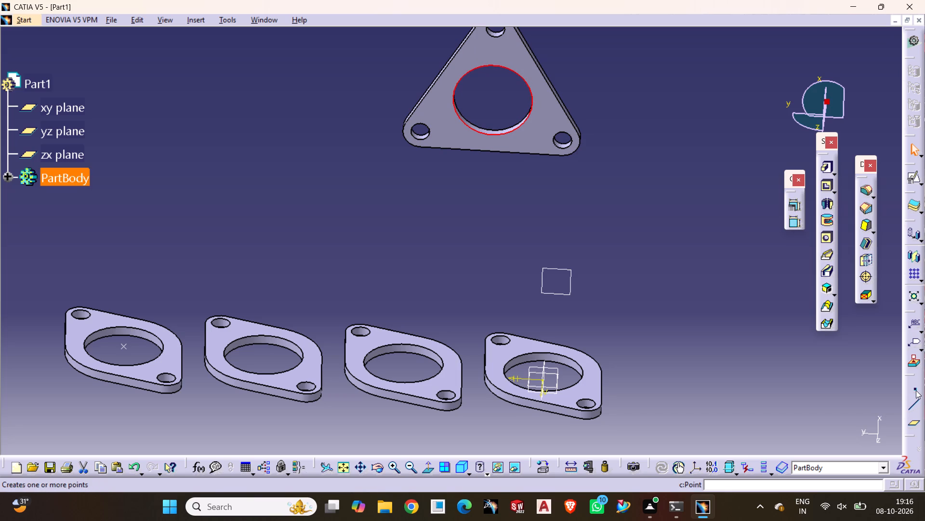
pyautogui.click(916, 390)
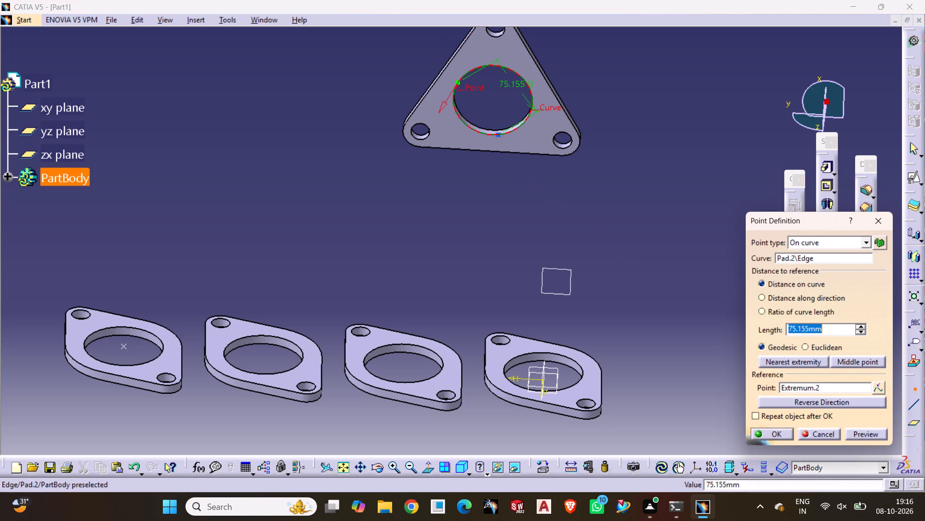
pyautogui.click(497, 135)
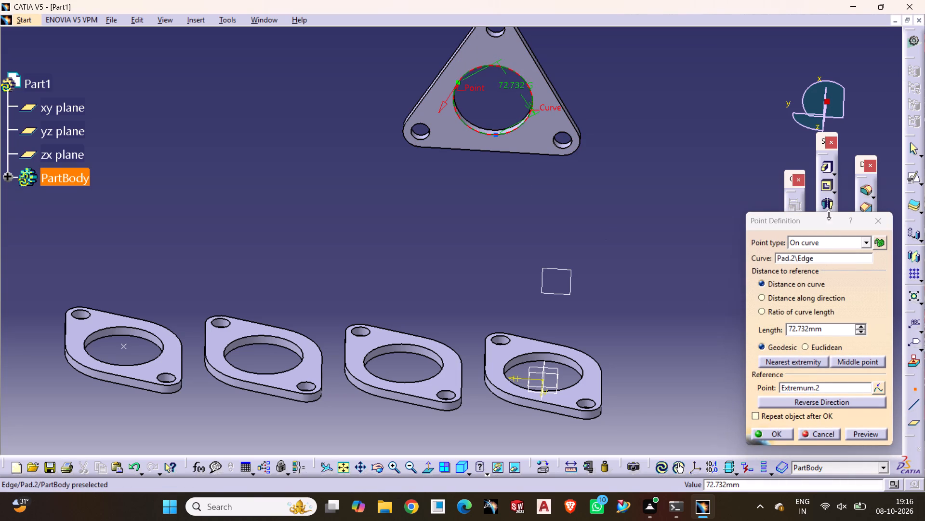
pyautogui.click(819, 241)
pyautogui.click(810, 295)
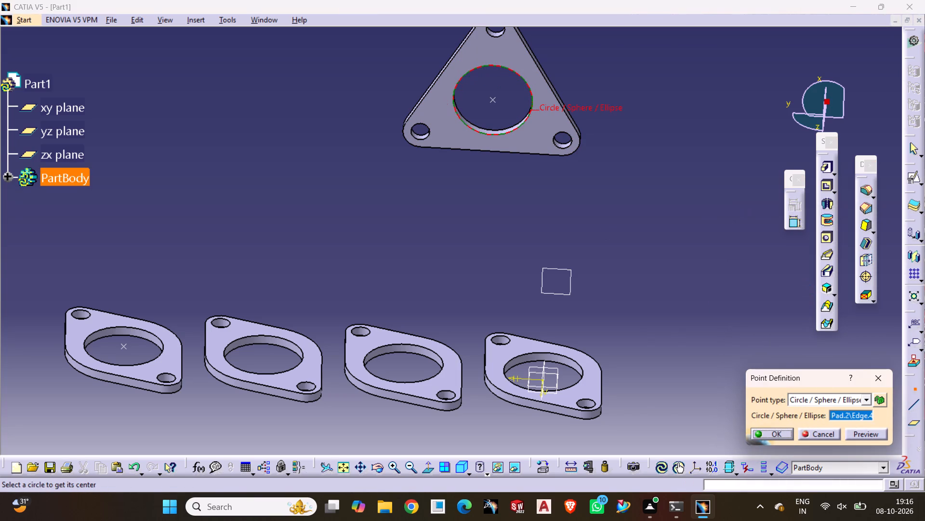
pyautogui.click(527, 116)
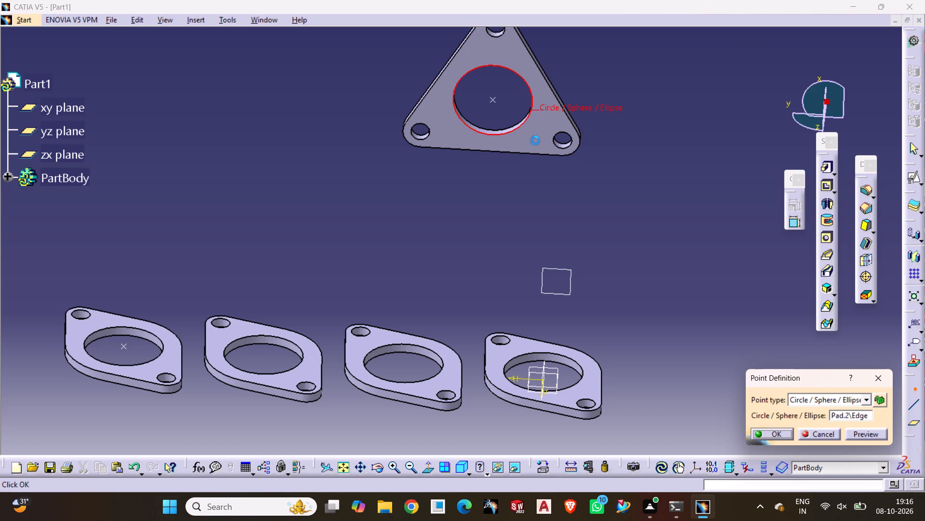
pyautogui.click(758, 438)
pyautogui.click(654, 233)
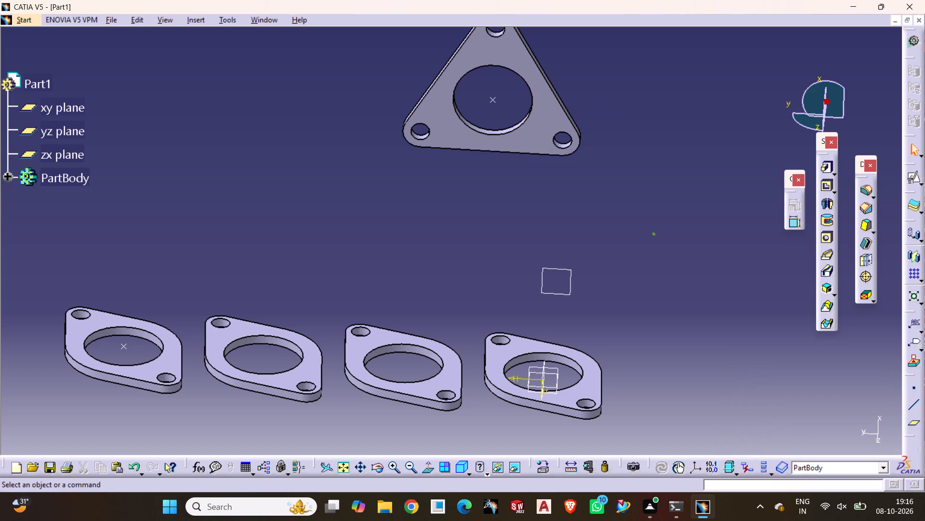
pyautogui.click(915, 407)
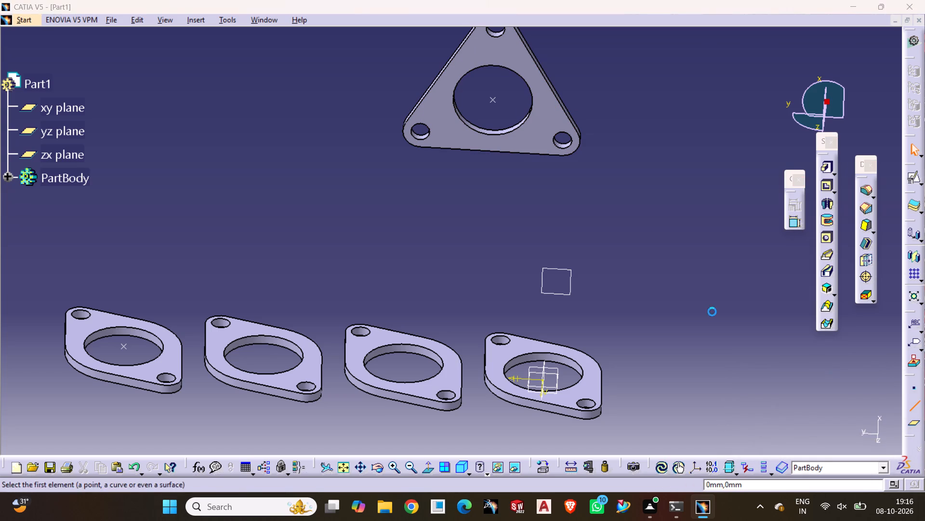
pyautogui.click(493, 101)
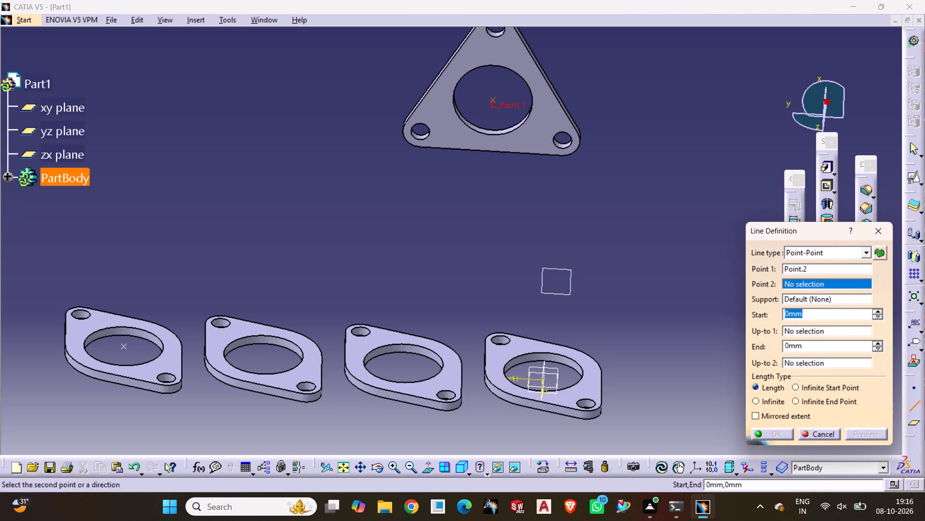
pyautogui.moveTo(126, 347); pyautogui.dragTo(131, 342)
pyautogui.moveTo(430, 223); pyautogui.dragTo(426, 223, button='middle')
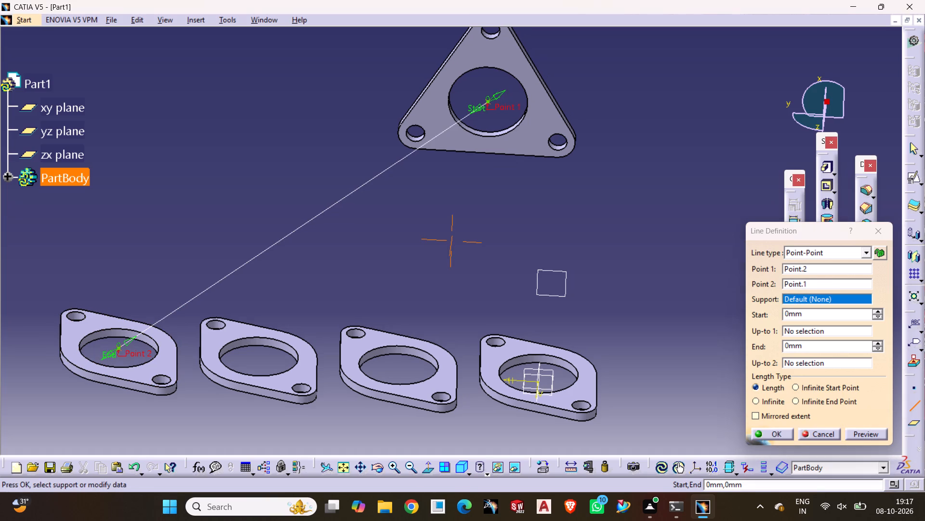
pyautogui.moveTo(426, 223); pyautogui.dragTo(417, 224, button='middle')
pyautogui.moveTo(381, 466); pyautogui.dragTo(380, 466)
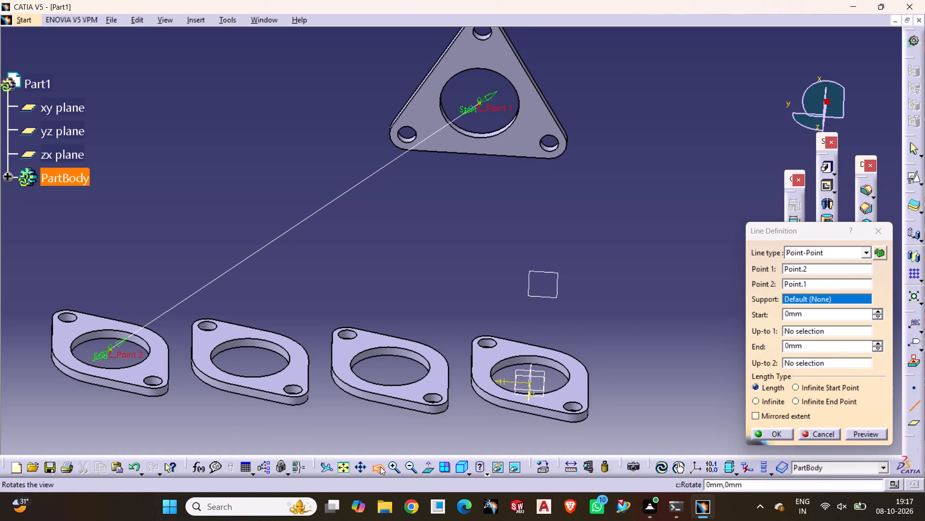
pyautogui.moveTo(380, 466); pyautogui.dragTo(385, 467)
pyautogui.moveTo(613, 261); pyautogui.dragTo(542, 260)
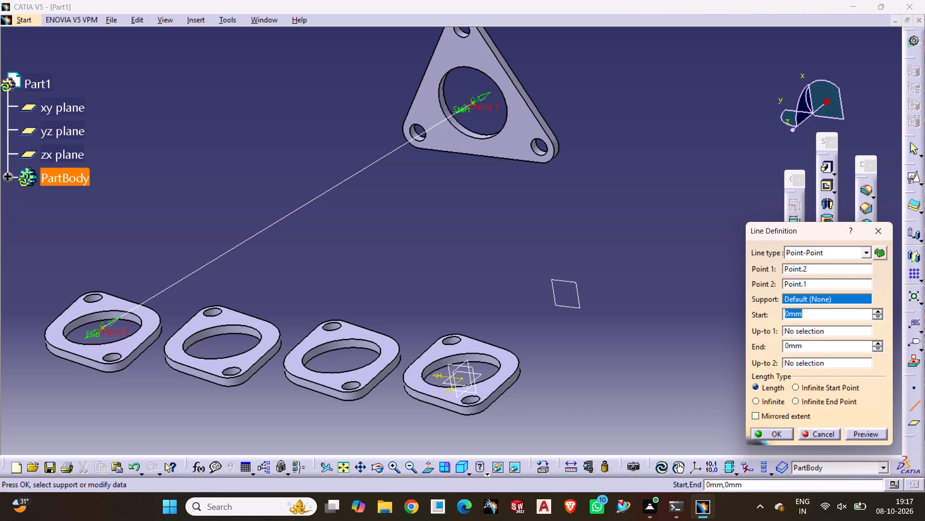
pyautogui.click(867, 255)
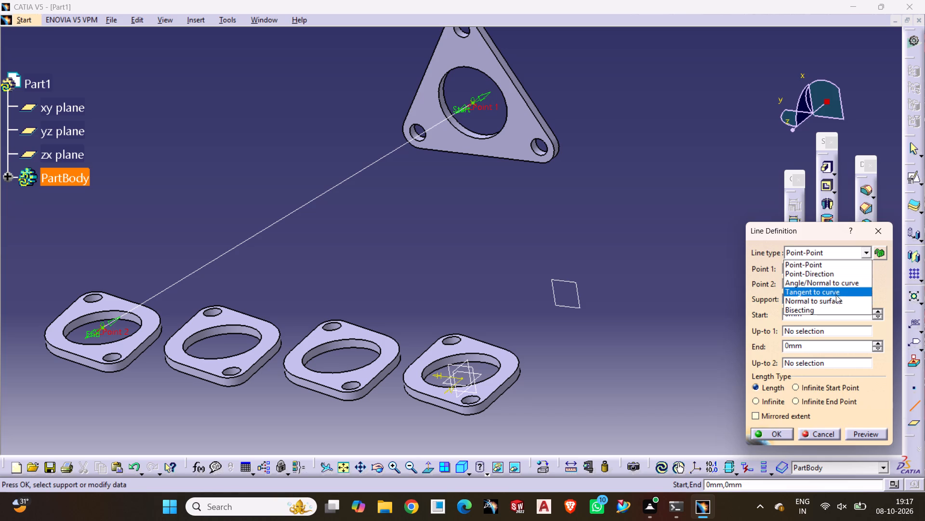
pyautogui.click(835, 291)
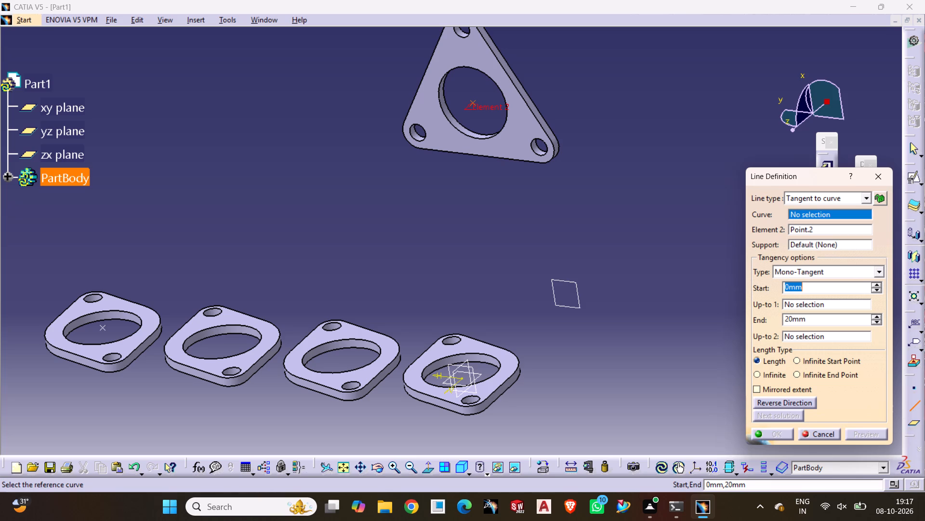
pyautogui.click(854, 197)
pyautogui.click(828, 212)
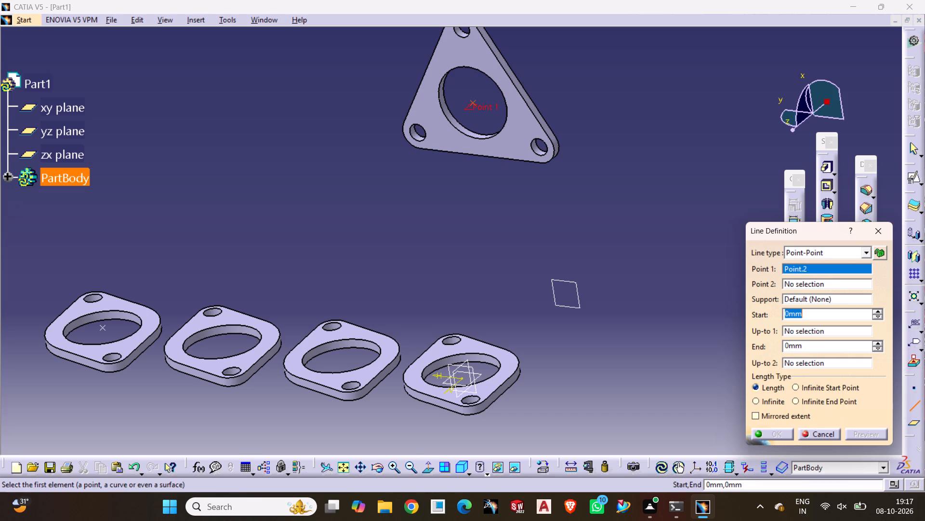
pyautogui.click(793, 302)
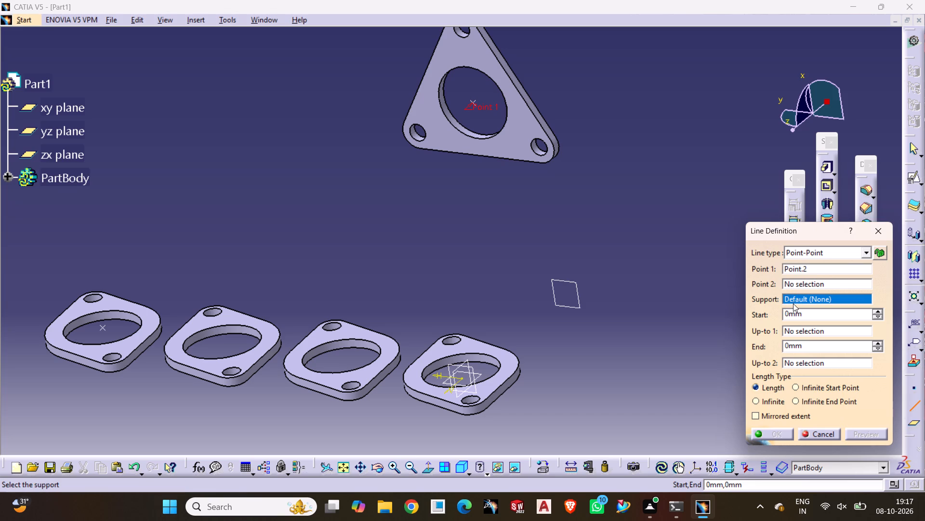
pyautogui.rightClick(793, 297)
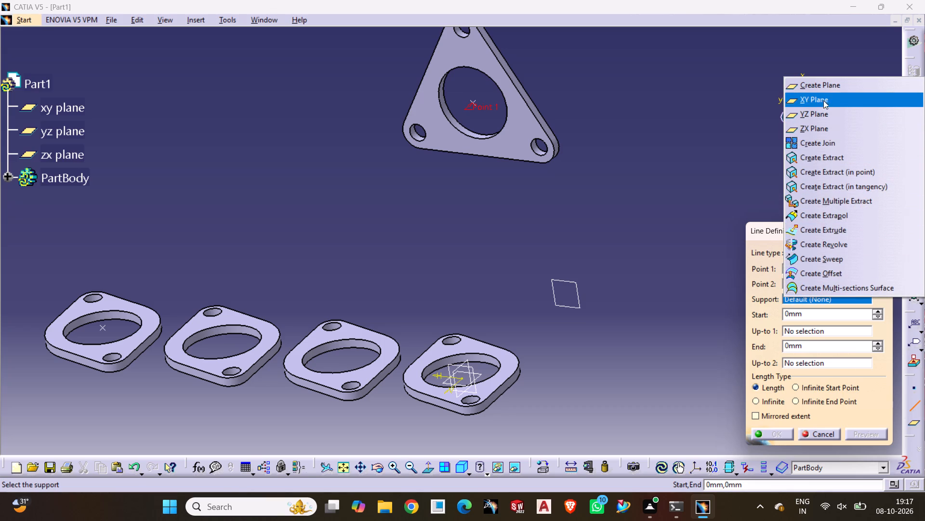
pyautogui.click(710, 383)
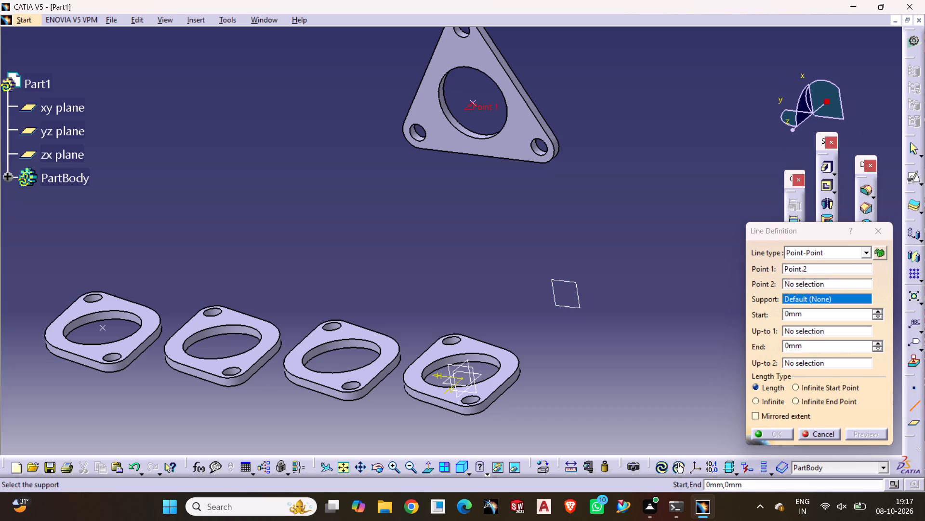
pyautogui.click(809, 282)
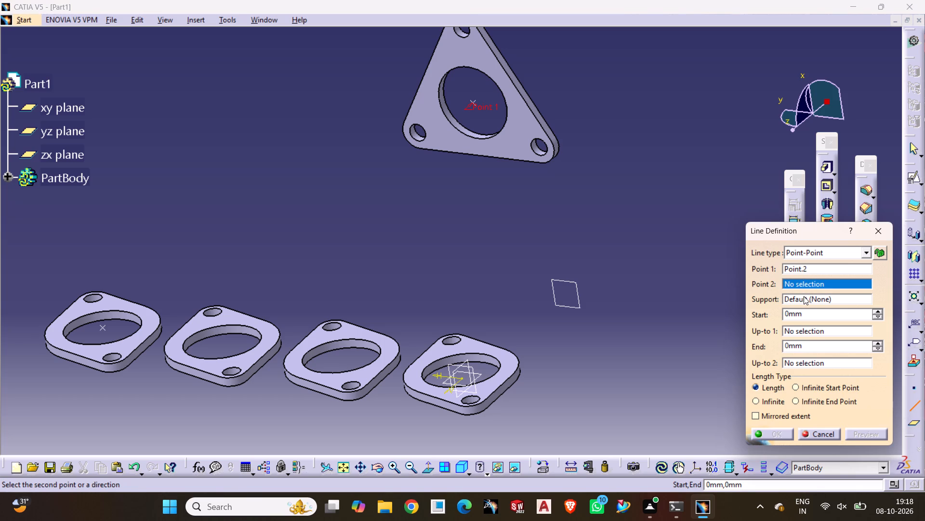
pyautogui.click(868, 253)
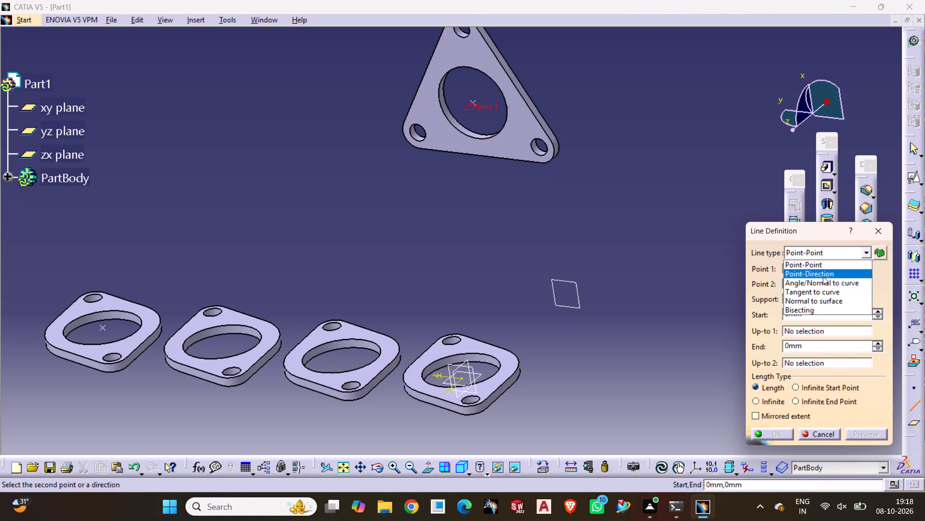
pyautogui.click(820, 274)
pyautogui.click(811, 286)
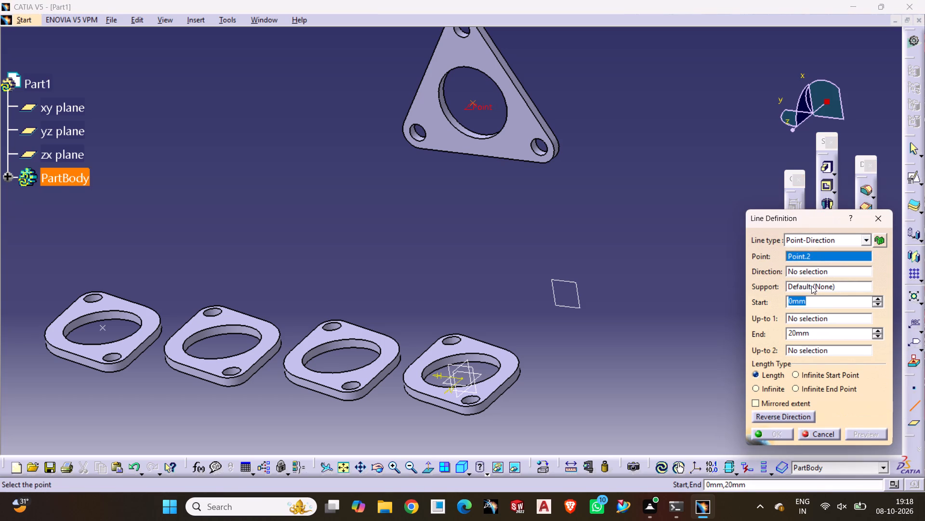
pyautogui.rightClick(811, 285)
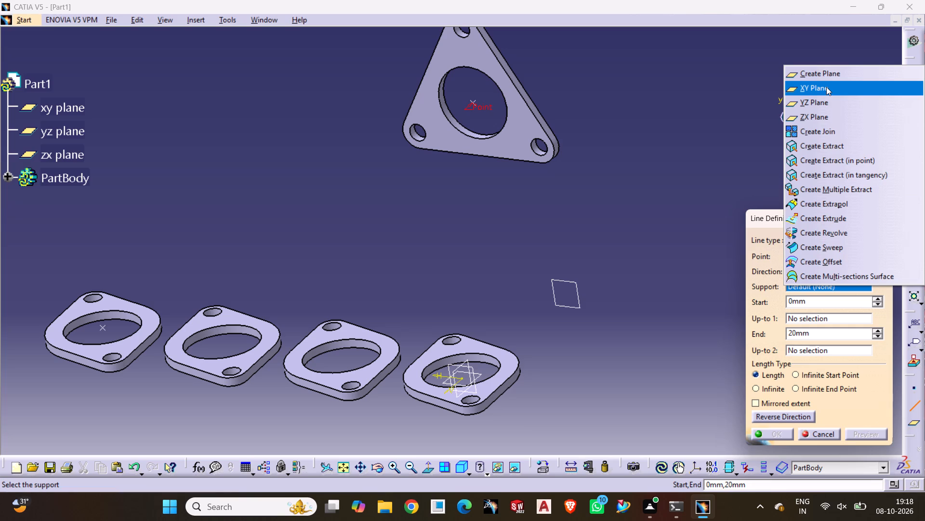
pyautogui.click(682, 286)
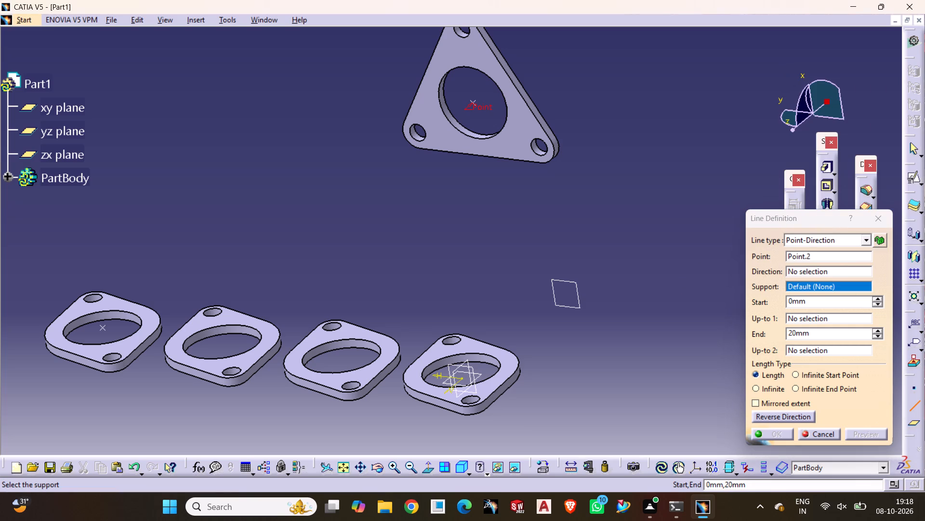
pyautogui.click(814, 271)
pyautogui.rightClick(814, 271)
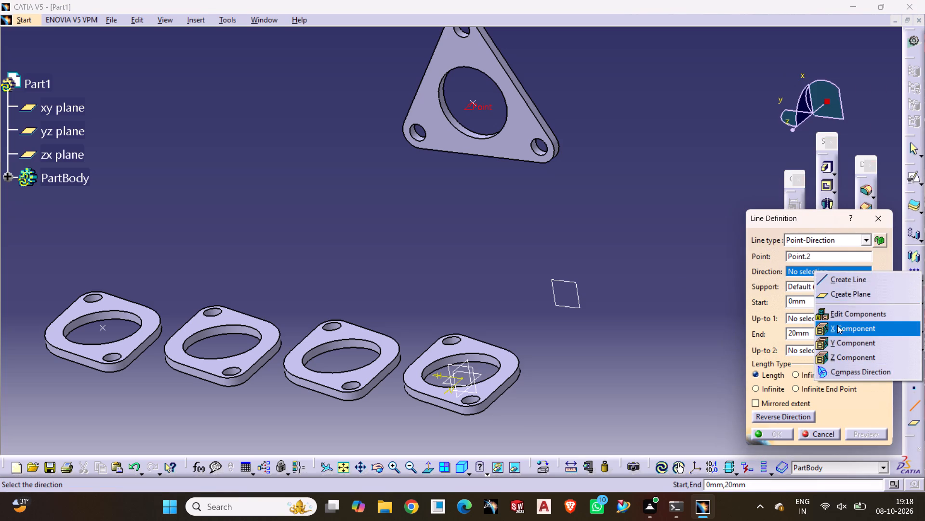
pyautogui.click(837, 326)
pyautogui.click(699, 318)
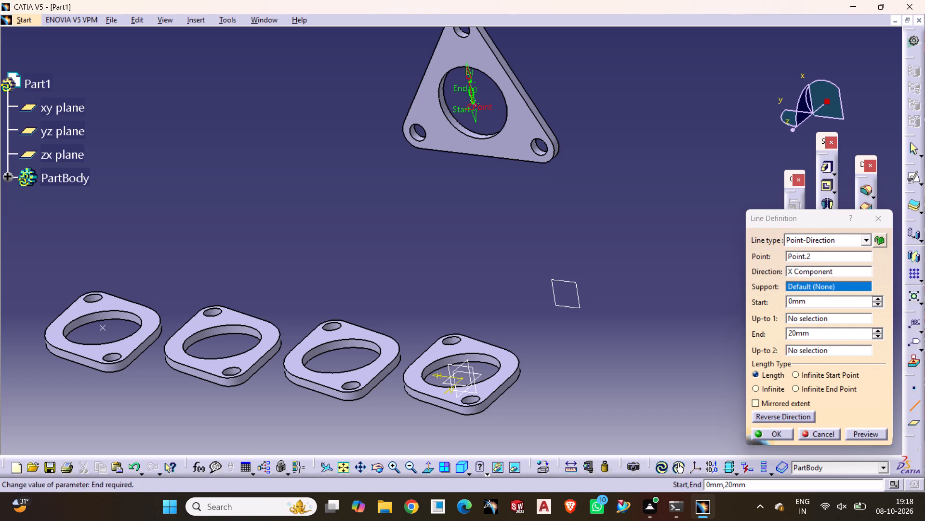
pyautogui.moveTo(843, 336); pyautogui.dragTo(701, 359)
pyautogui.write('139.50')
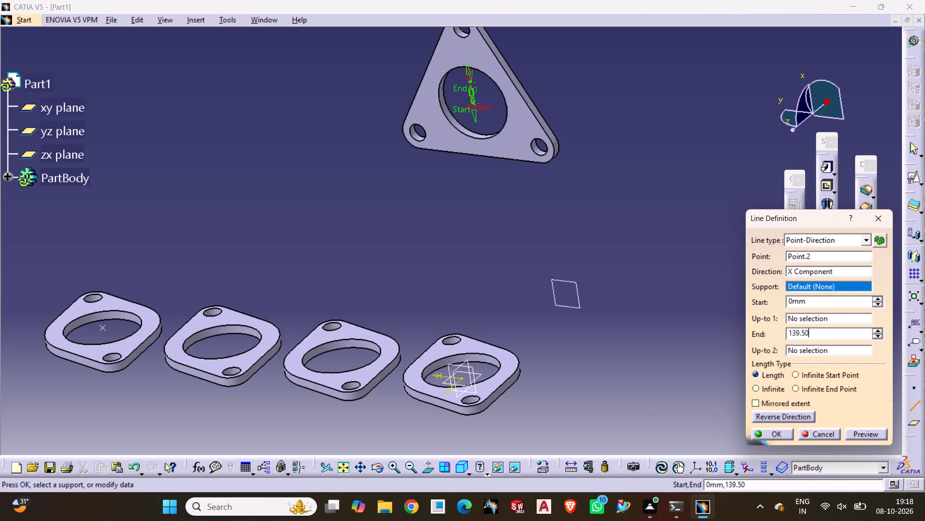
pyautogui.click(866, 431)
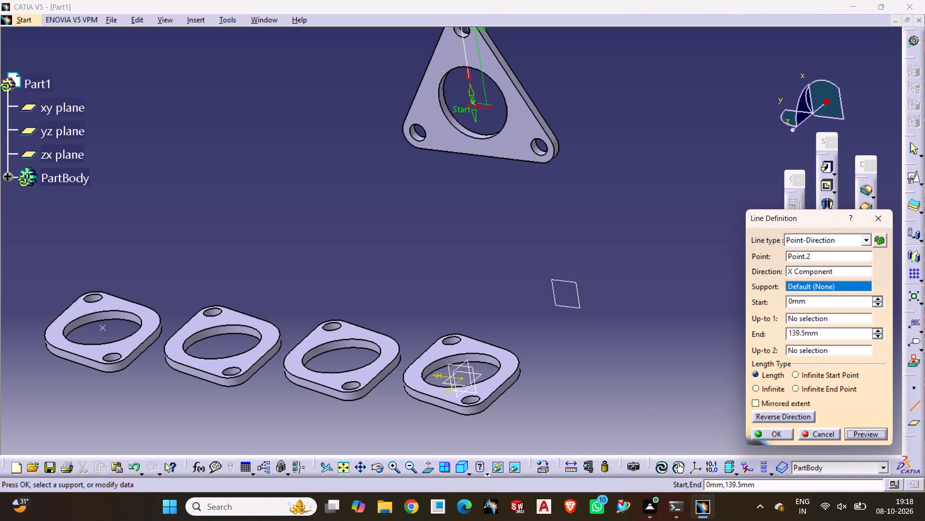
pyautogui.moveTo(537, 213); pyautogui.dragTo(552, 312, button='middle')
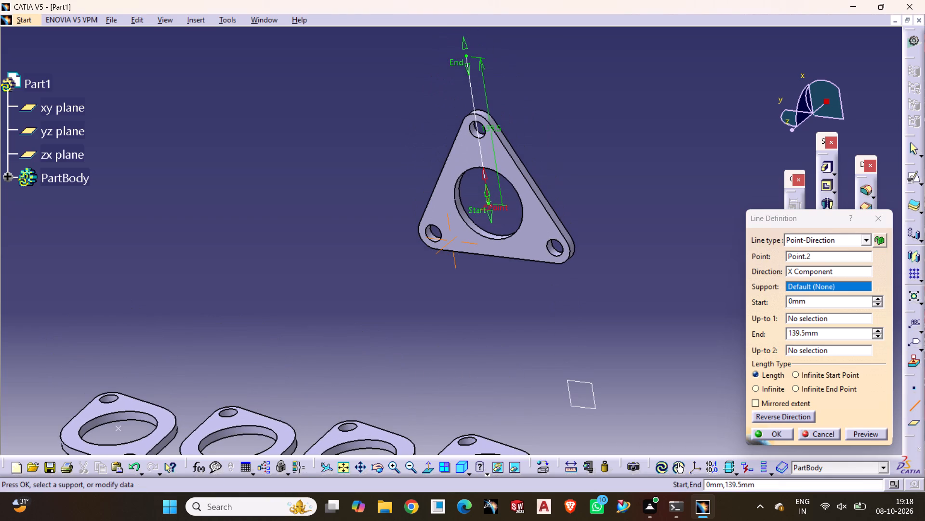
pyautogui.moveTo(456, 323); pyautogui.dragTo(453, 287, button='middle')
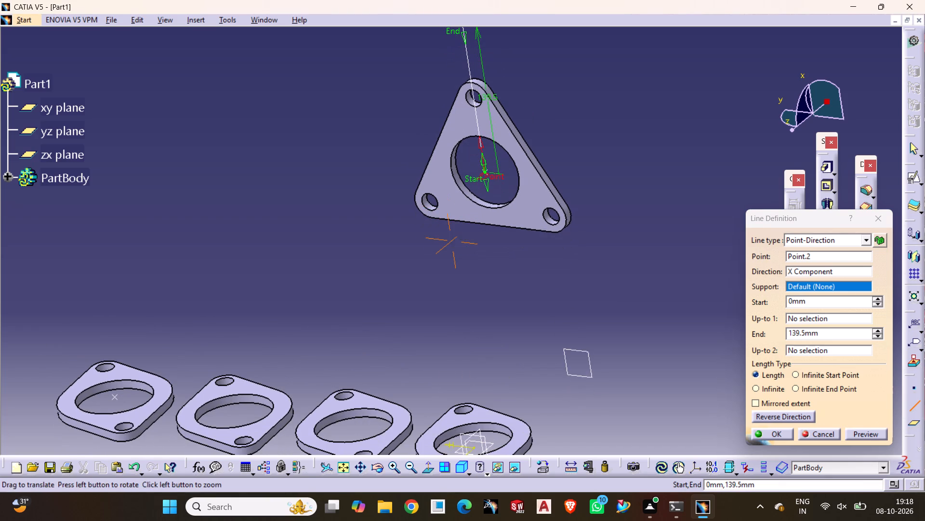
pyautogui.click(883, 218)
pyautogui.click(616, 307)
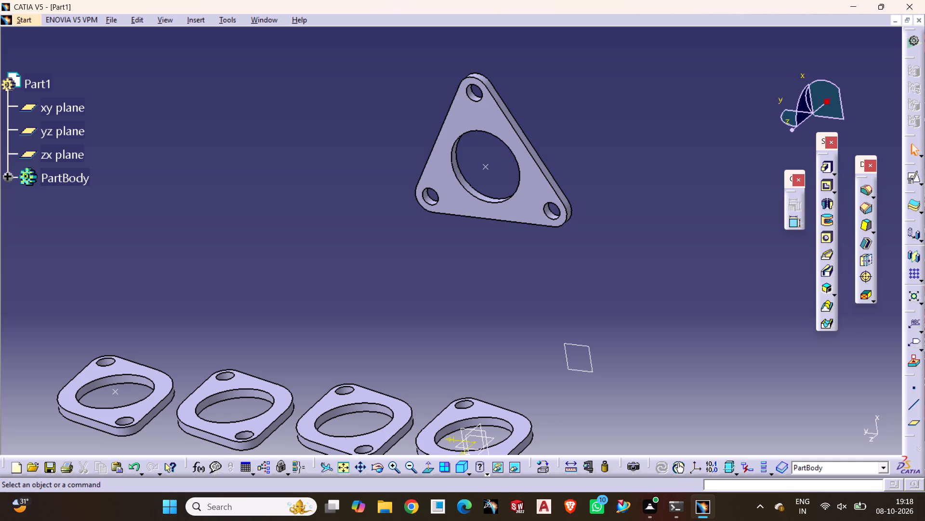
# Create a Point-Direction line from the leftmost two-lug flange's center point along the X Component, ending at 139.5 mm.
pyautogui.moveTo(727, 266); pyautogui.dragTo(720, 232, button='middle')
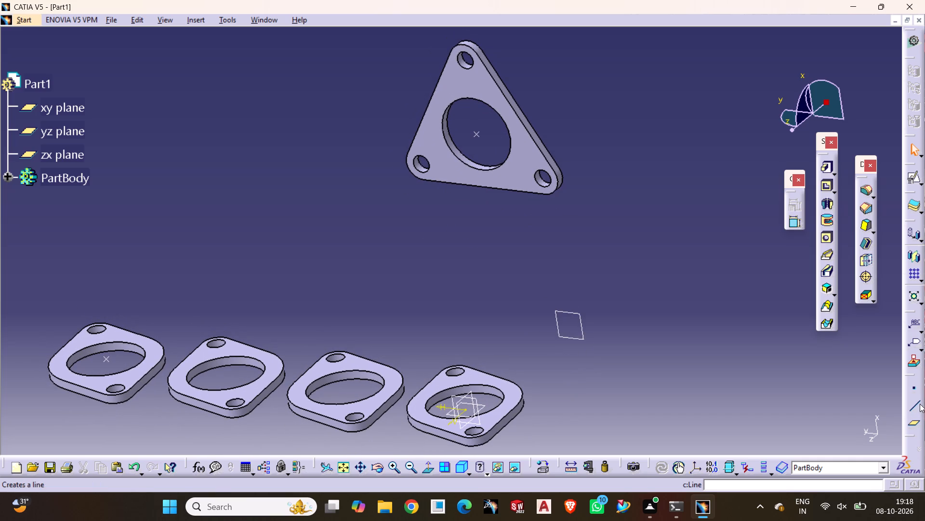
pyautogui.click(917, 404)
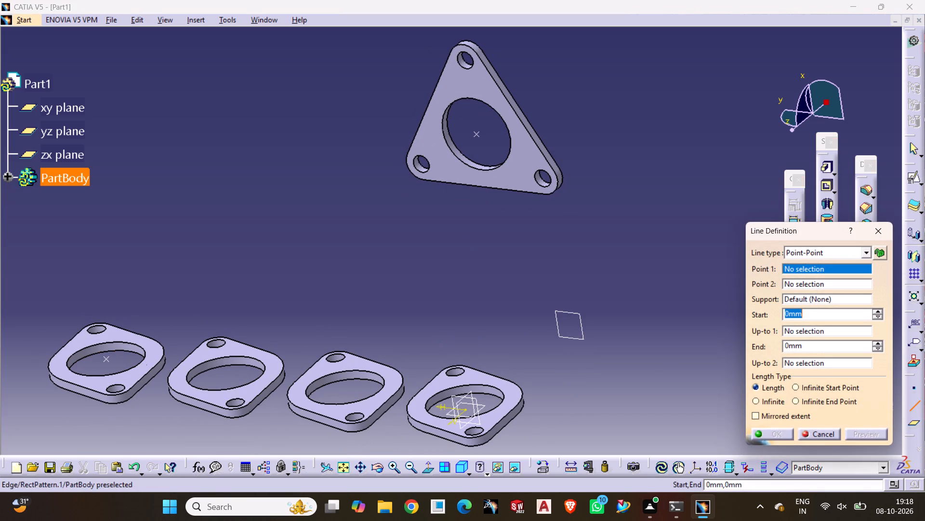
pyautogui.click(107, 357)
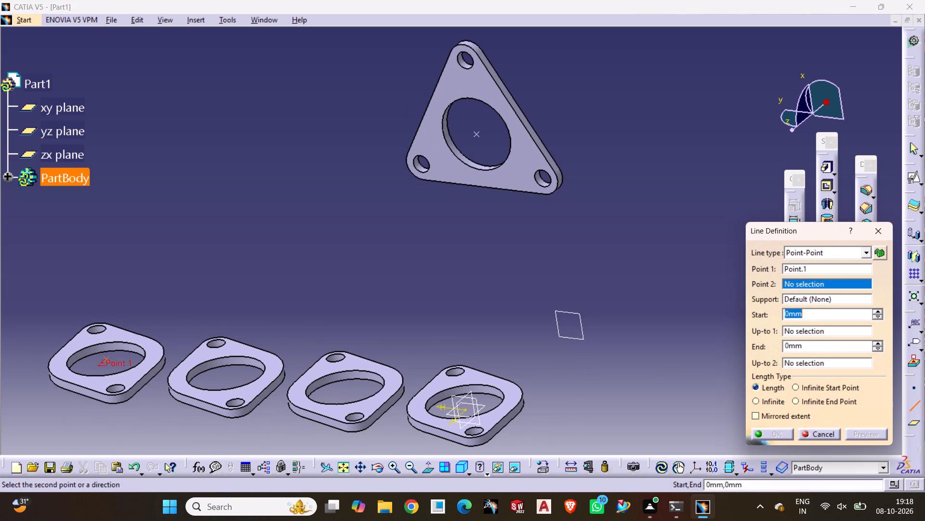
pyautogui.click(868, 253)
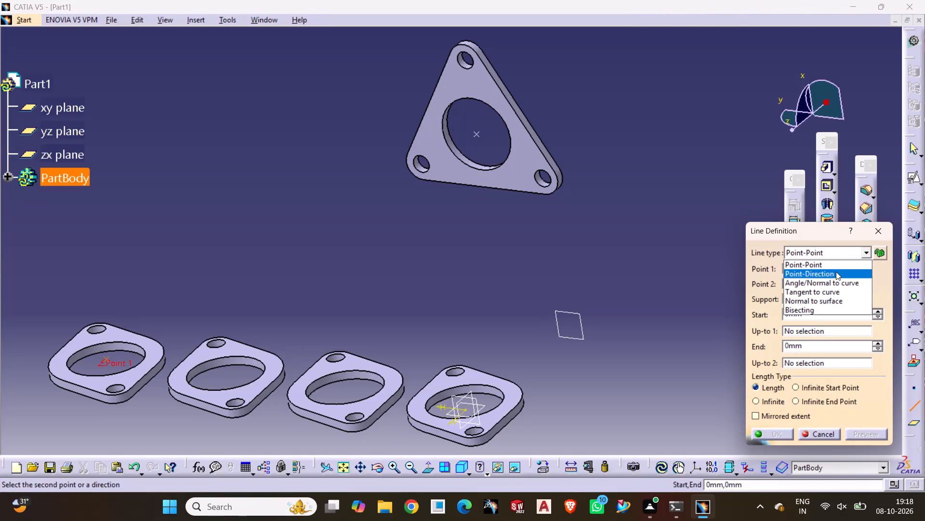
pyautogui.click(822, 276)
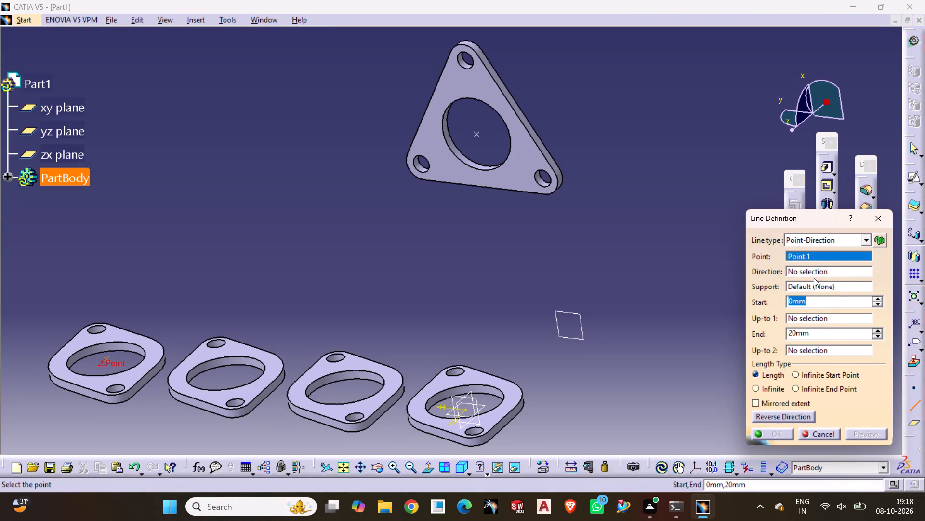
pyautogui.click(813, 272)
pyautogui.click(813, 272)
pyautogui.rightClick(812, 272)
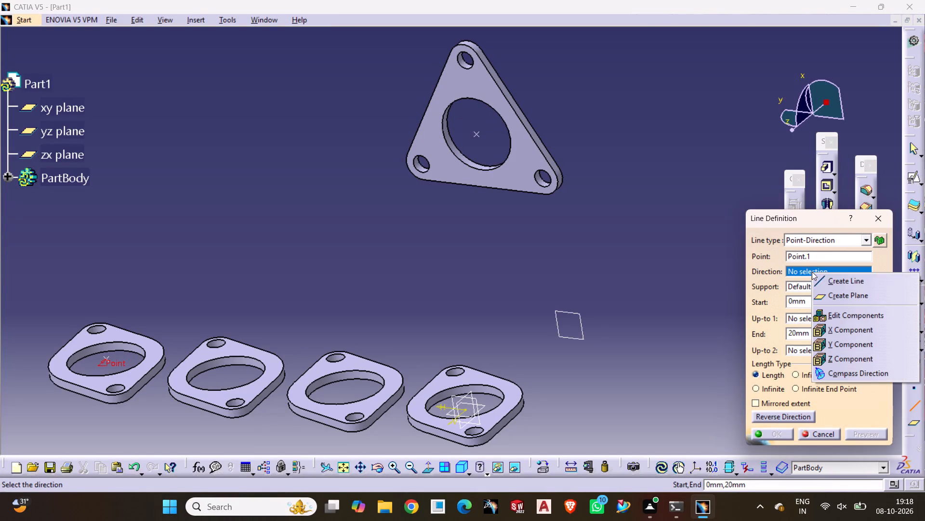
pyautogui.click(834, 326)
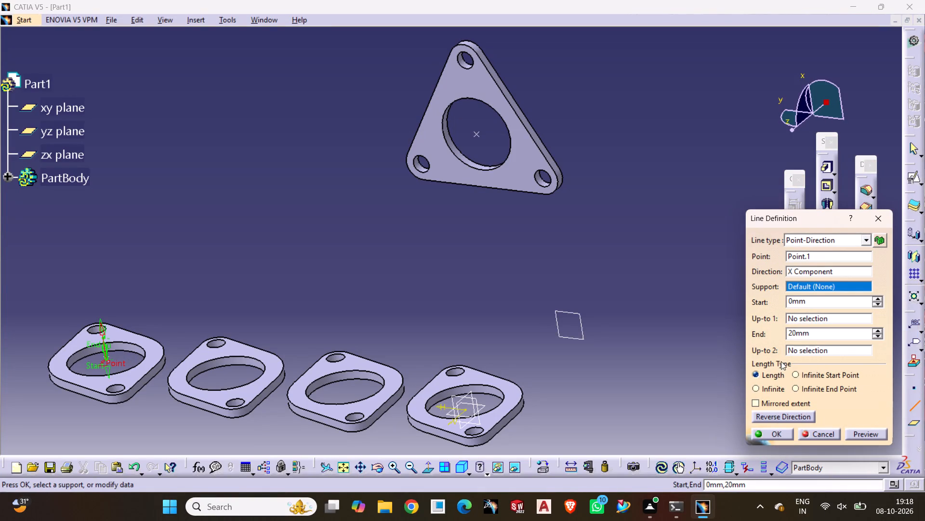
pyautogui.moveTo(810, 334); pyautogui.dragTo(775, 337)
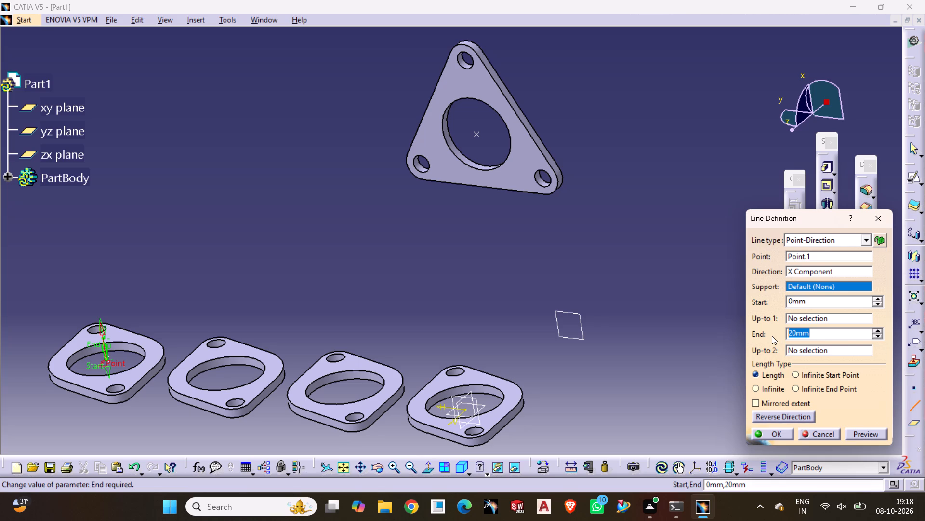
pyautogui.write('139.50')
pyautogui.press('Return')
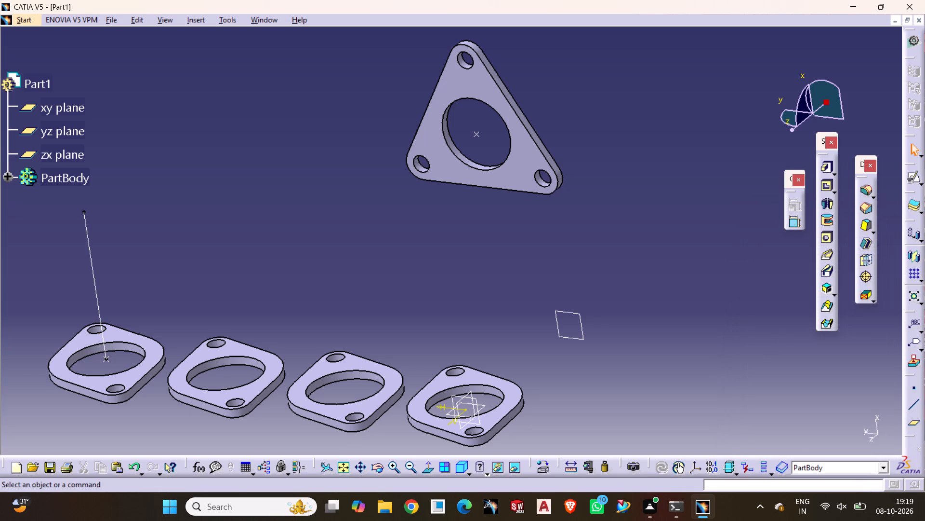
# Create a Point-Direction line from the three-hole flange's center point along the Z Component, ending at 50 mm.
pyautogui.moveTo(715, 338); pyautogui.dragTo(750, 327, button='middle')
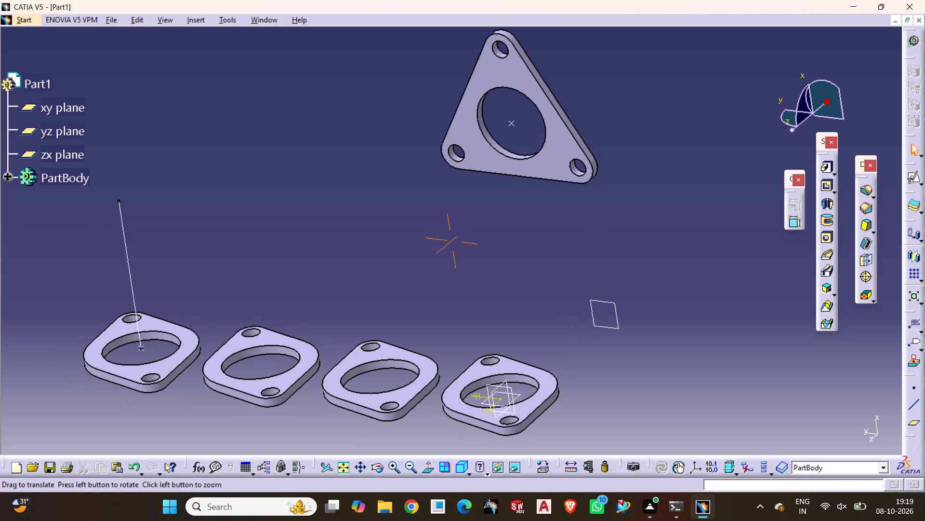
pyautogui.moveTo(502, 309); pyautogui.dragTo(560, 295, button='middle')
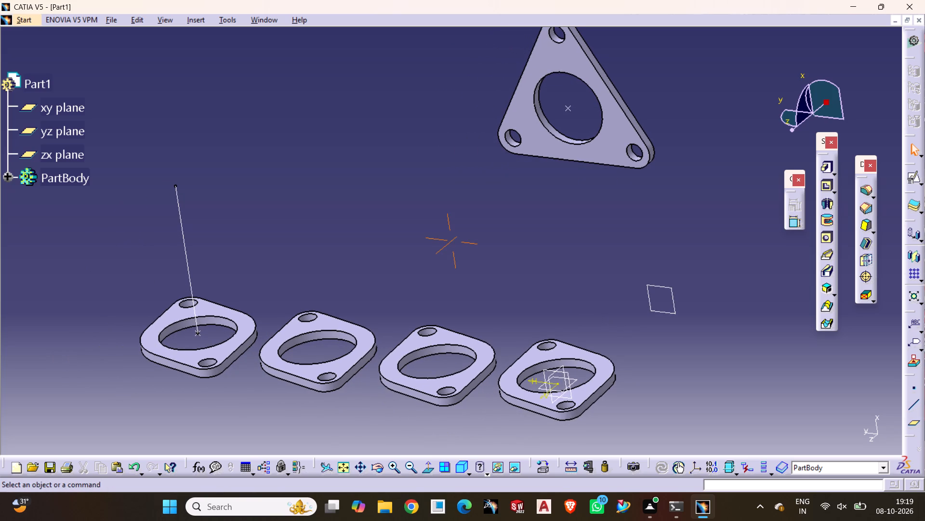
pyautogui.click(916, 407)
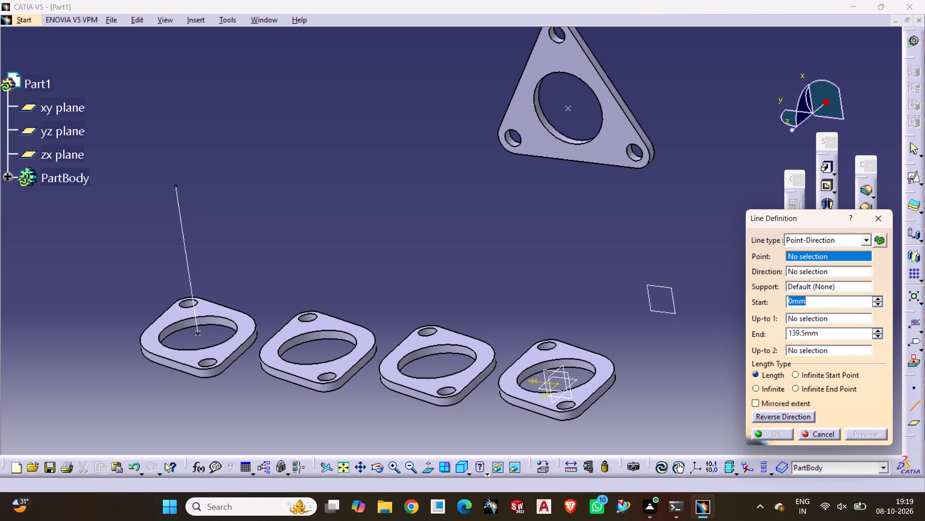
pyautogui.click(568, 107)
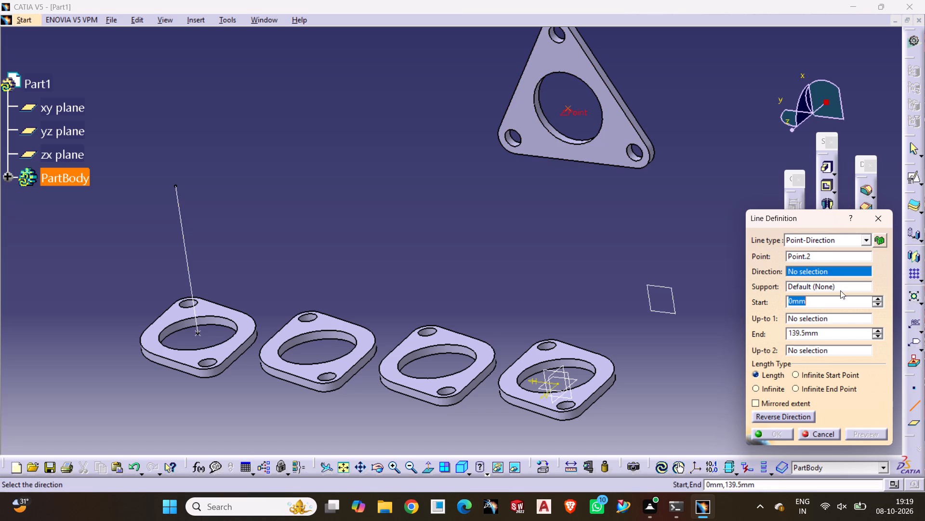
pyautogui.click(825, 271)
pyautogui.rightClick(825, 271)
pyautogui.click(846, 341)
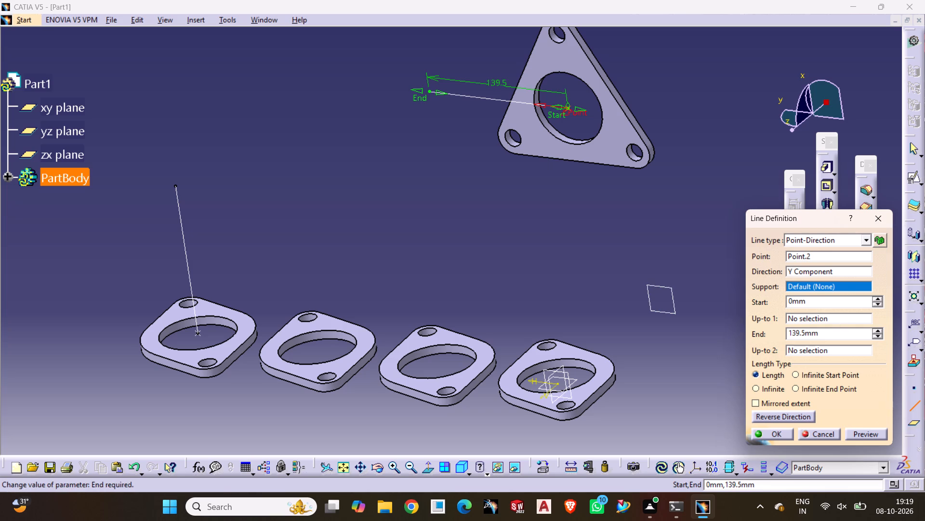
pyautogui.click(812, 273)
pyautogui.rightClick(812, 273)
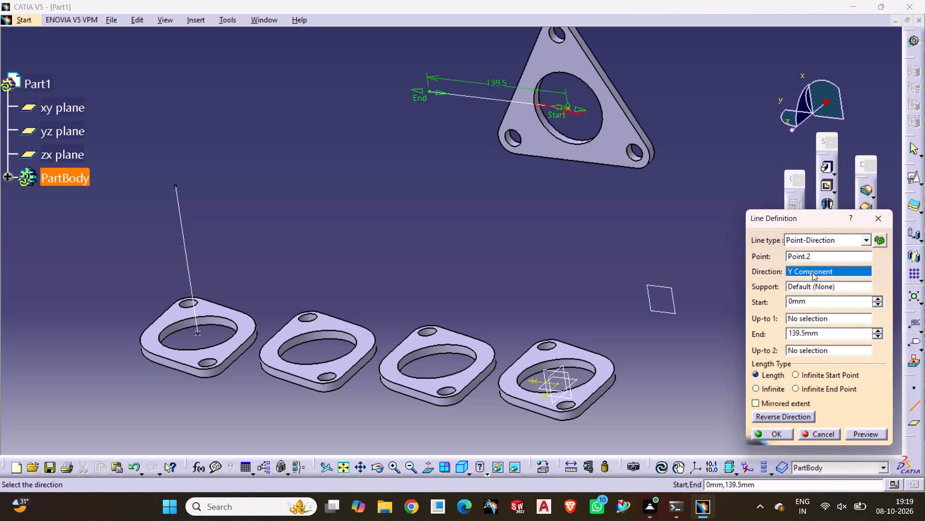
pyautogui.click(826, 355)
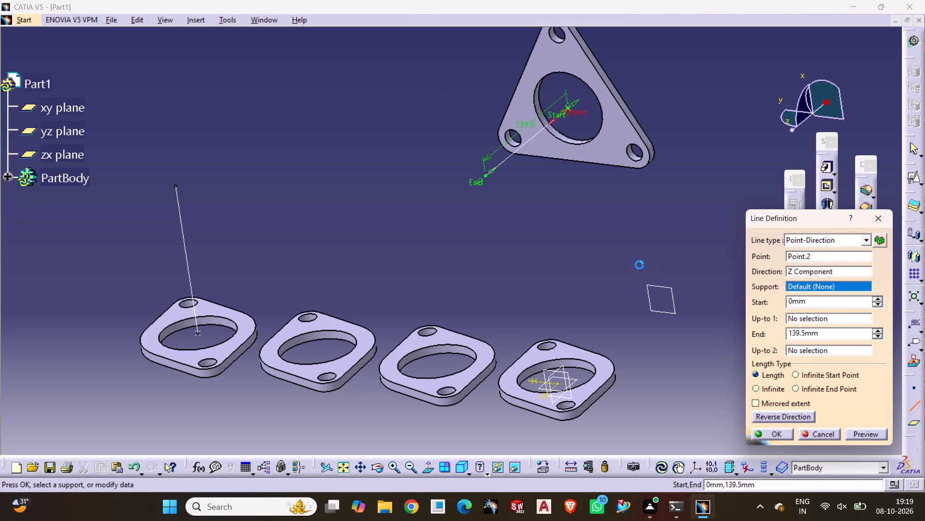
pyautogui.click(593, 238)
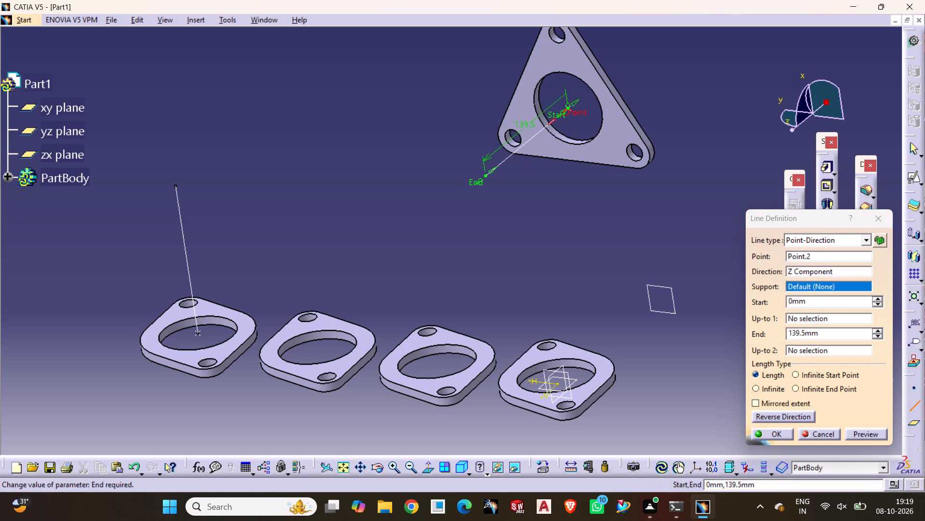
pyautogui.moveTo(822, 332); pyautogui.dragTo(690, 332)
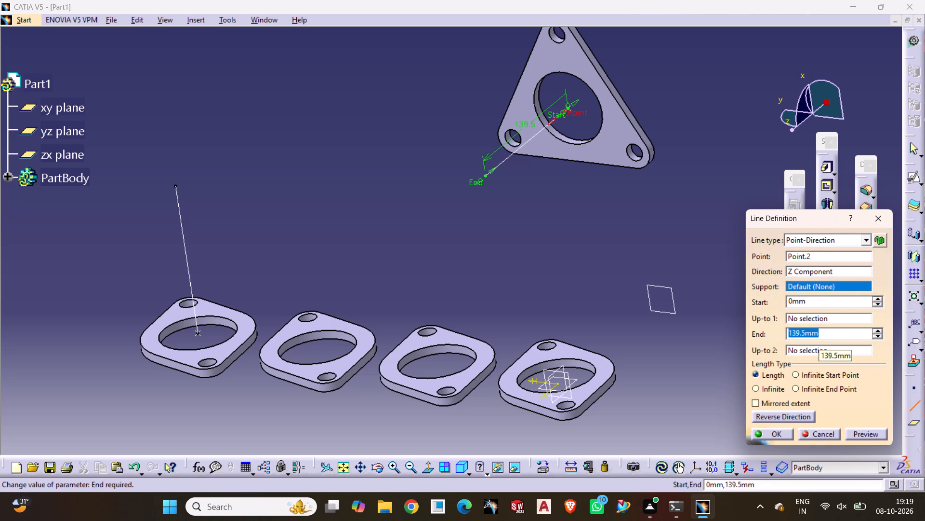
pyautogui.write('50')
pyautogui.press('Return')
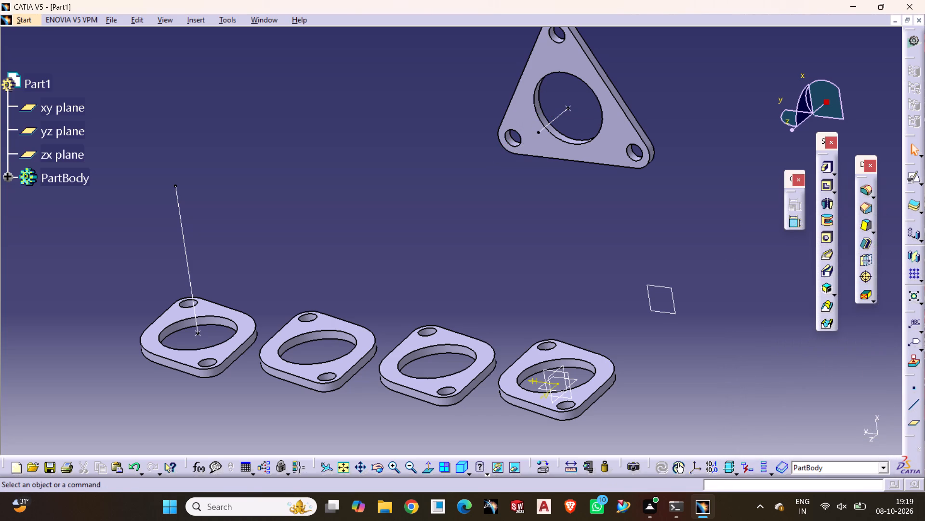
pyautogui.click(586, 200)
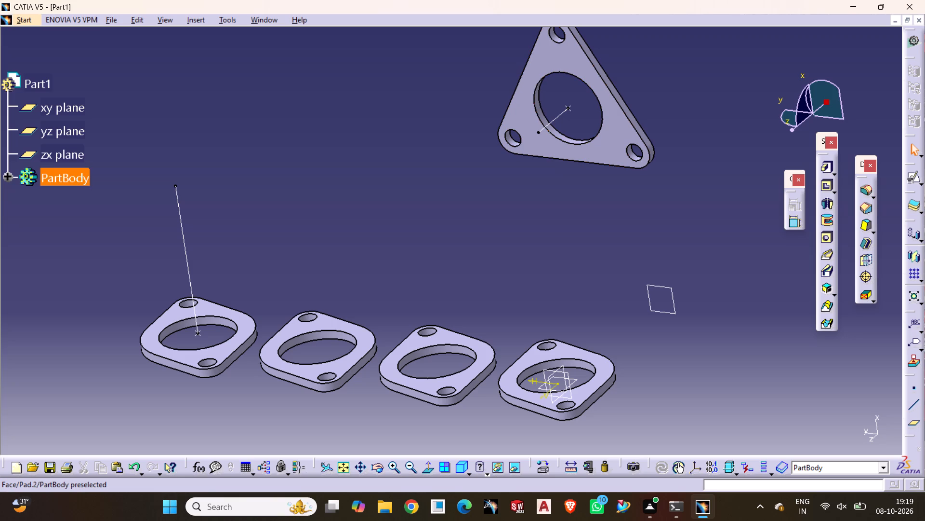
# Create a Point-Point line joining the free end of the three-hole flange's line to the free end of the leftmost flange's line.
pyautogui.click(909, 406)
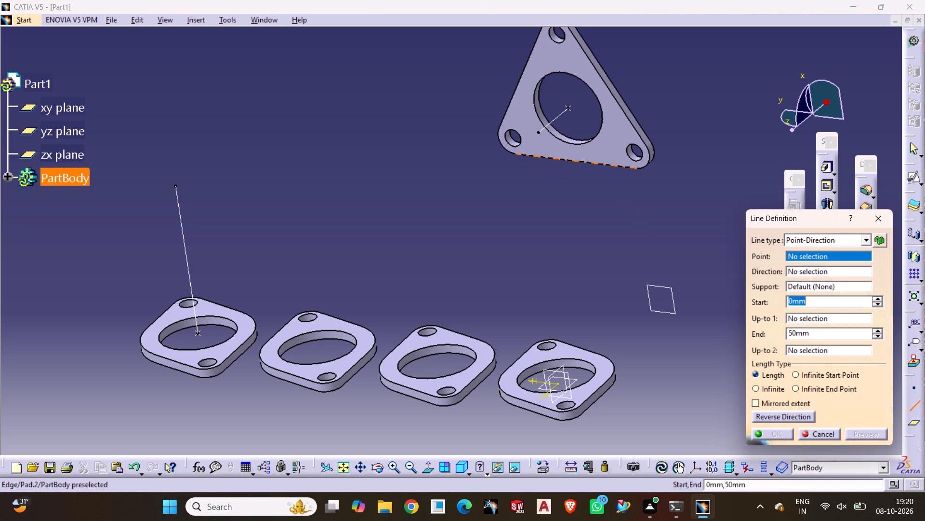
pyautogui.click(539, 131)
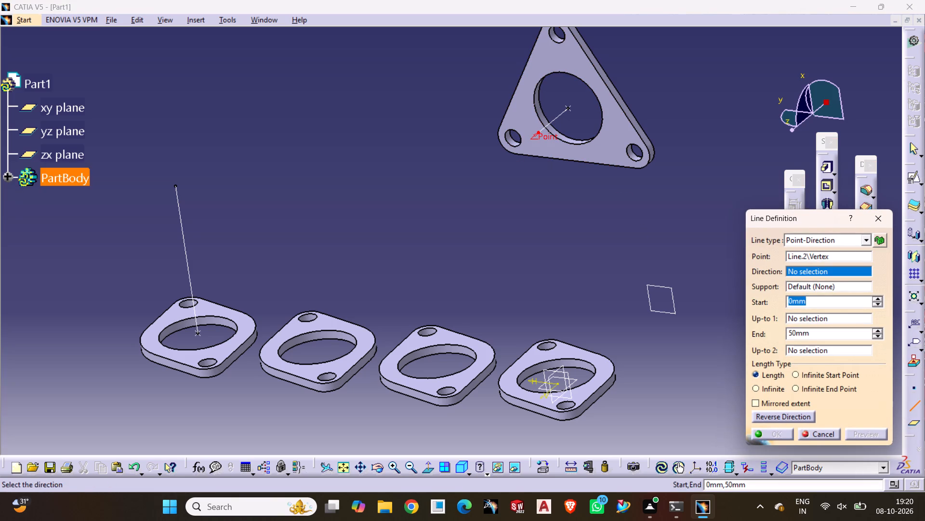
pyautogui.click(177, 186)
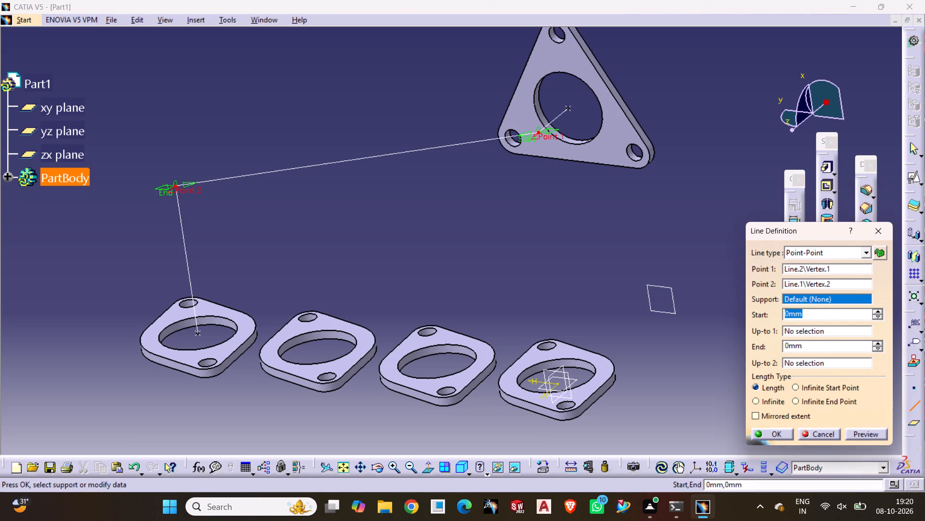
pyautogui.moveTo(493, 185); pyautogui.dragTo(504, 206, button='middle')
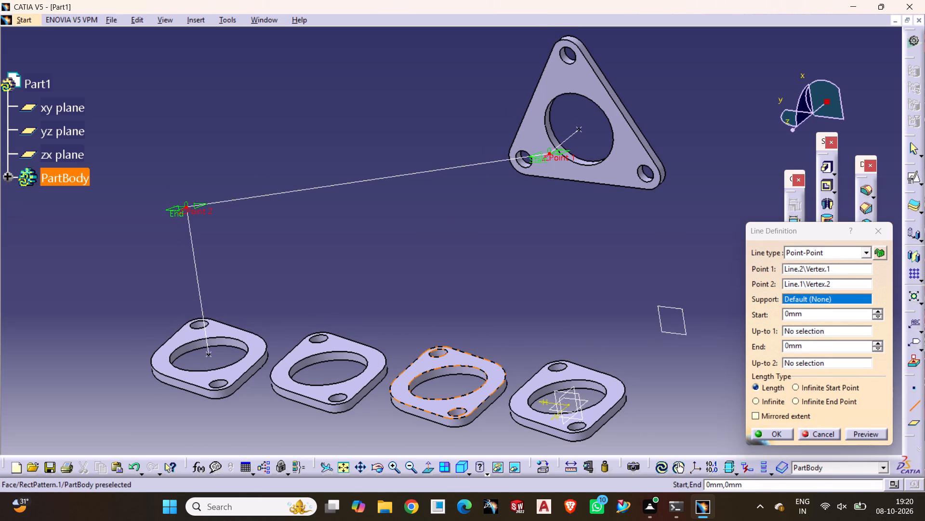
pyautogui.click(872, 438)
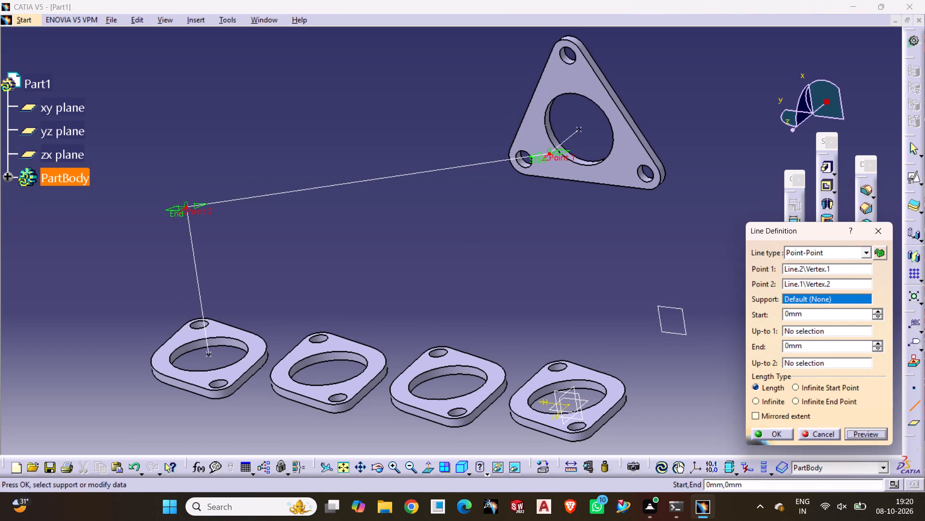
pyautogui.click(857, 437)
pyautogui.click(777, 433)
pyautogui.click(486, 193)
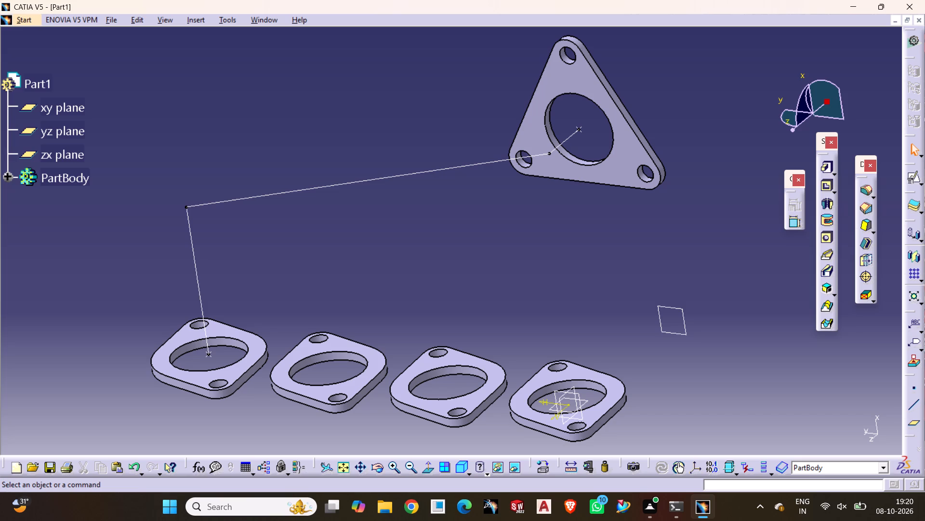
# Switch to the Generative Shape Design workbench.
pyautogui.click(29, 22)
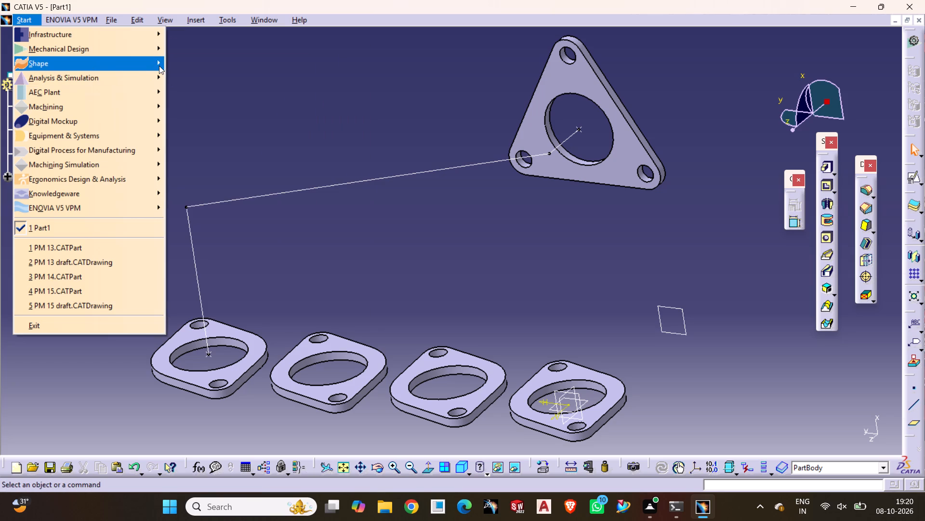
pyautogui.click(159, 65)
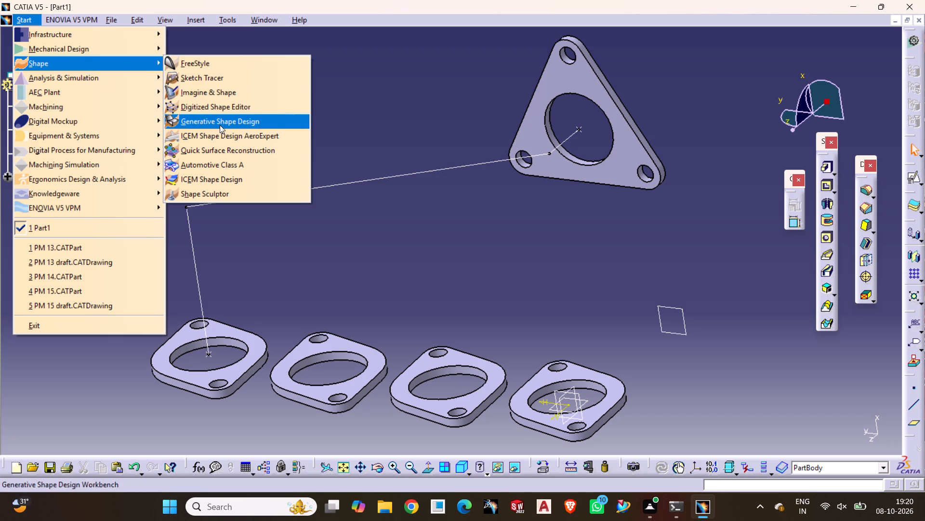
pyautogui.click(220, 125)
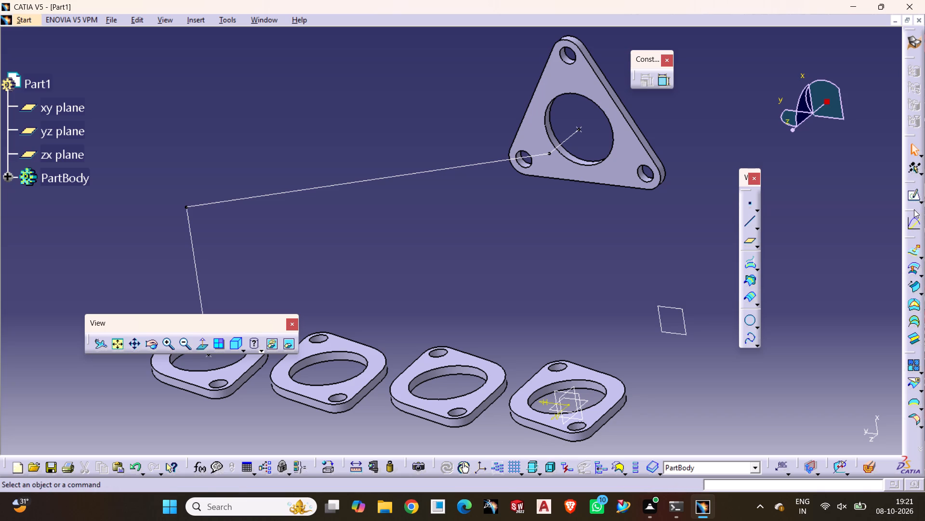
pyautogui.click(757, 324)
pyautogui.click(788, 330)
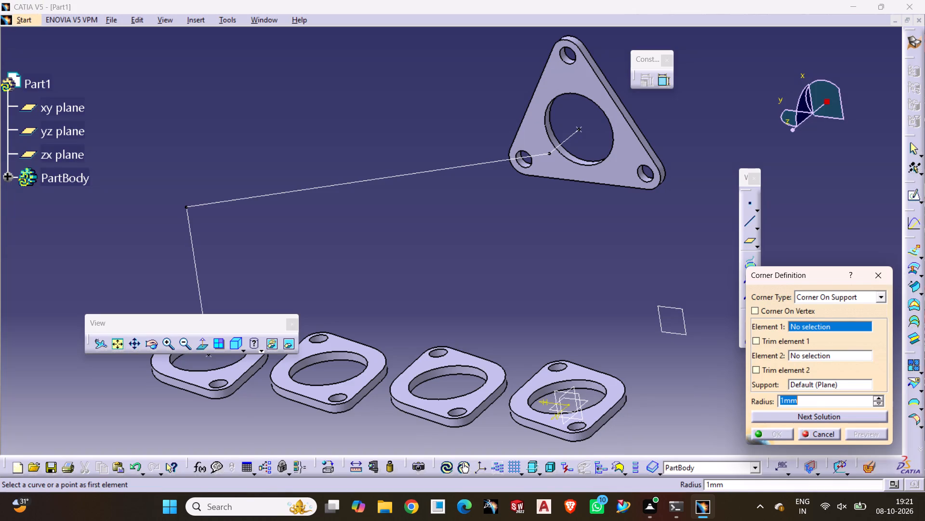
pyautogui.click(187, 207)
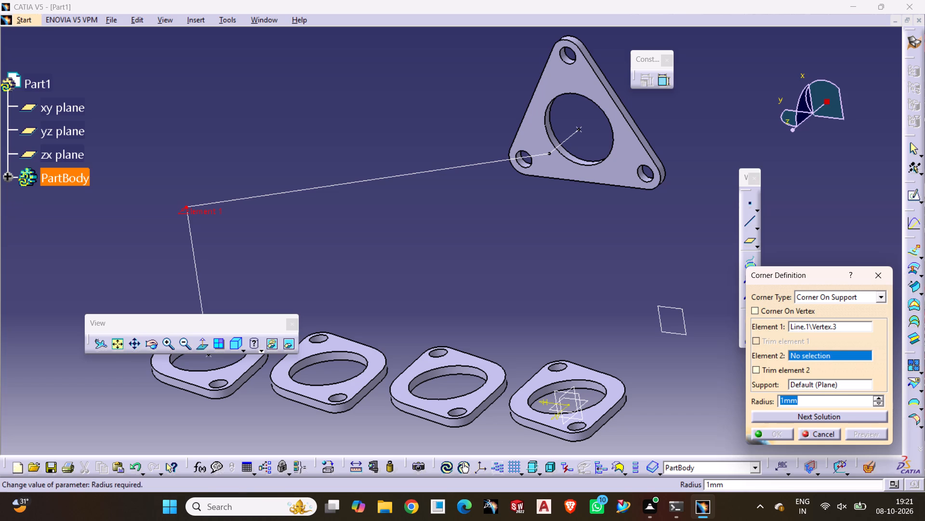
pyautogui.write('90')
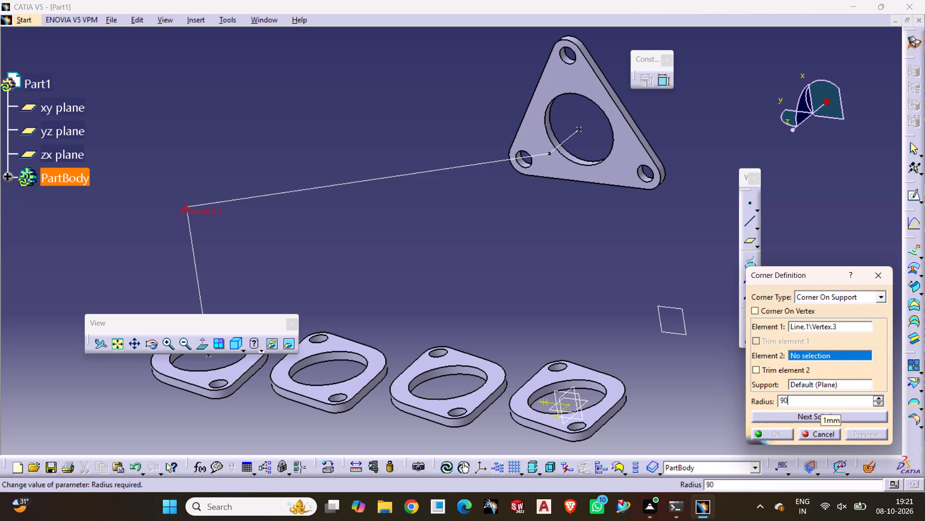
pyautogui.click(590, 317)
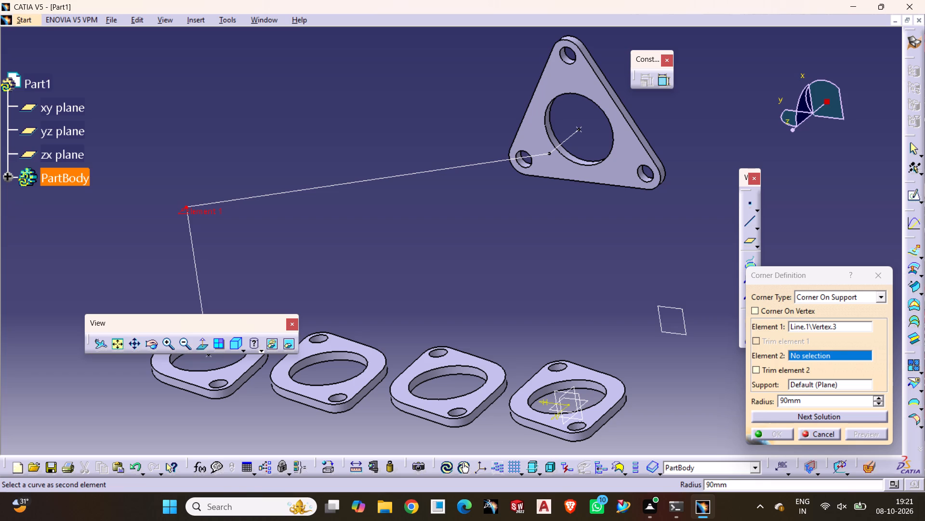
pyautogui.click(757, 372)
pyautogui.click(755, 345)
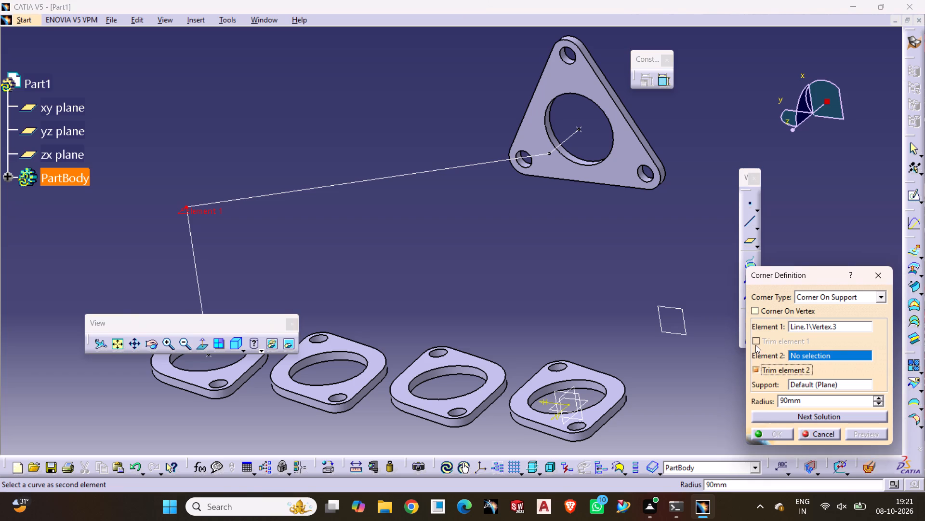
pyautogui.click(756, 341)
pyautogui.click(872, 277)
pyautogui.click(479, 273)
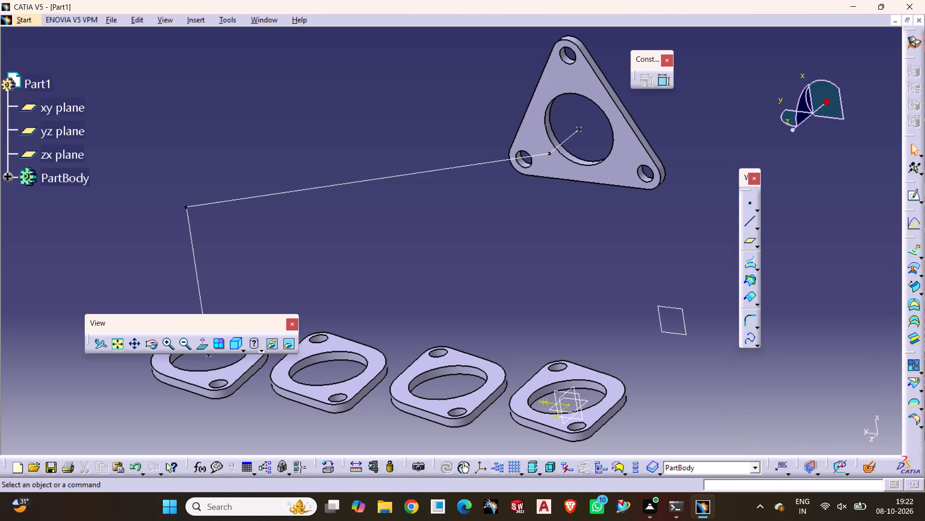
# Create a 90 mm Corner On Support between the long connecting line and the leftmost flange's line, trimming both elements.
pyautogui.click(330, 185)
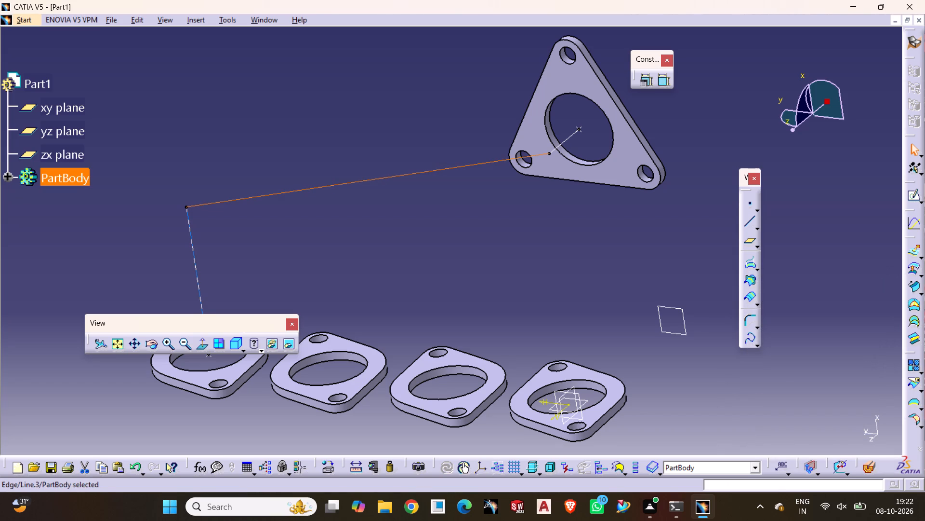
pyautogui.keyDown('ctrl'); pyautogui.click(191, 225); pyautogui.keyUp('ctrl')
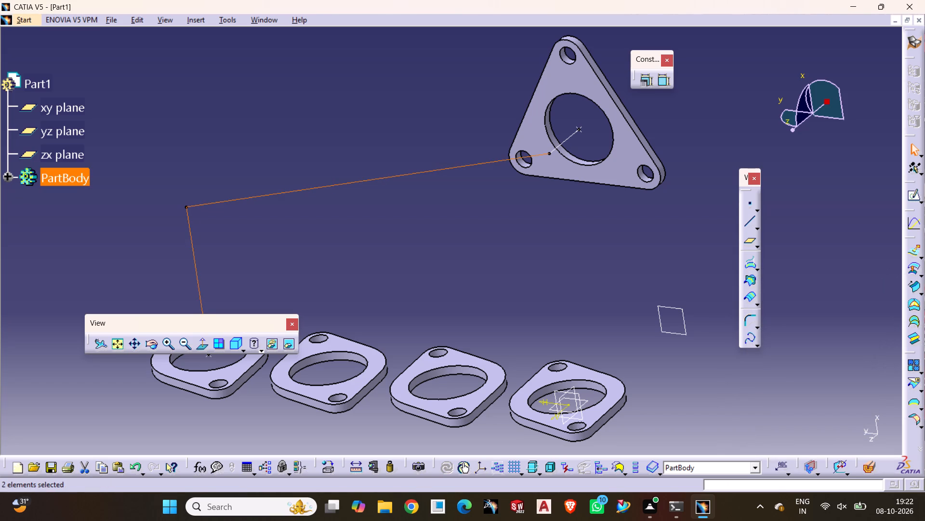
pyautogui.click(750, 320)
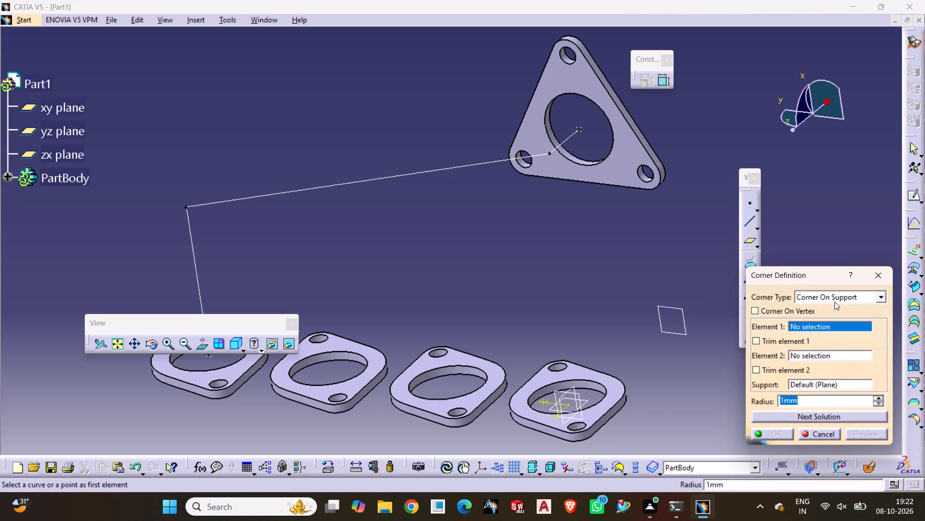
pyautogui.click(755, 368)
pyautogui.click(753, 341)
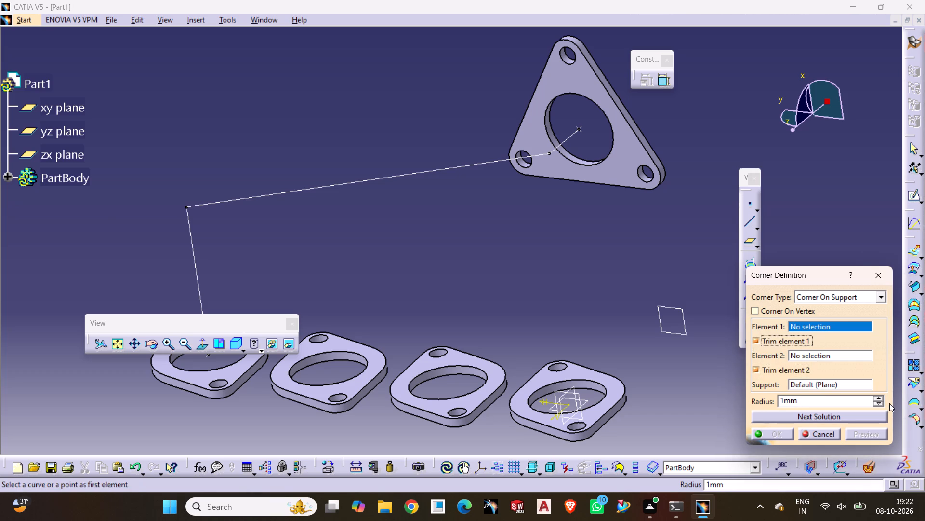
pyautogui.click(876, 398)
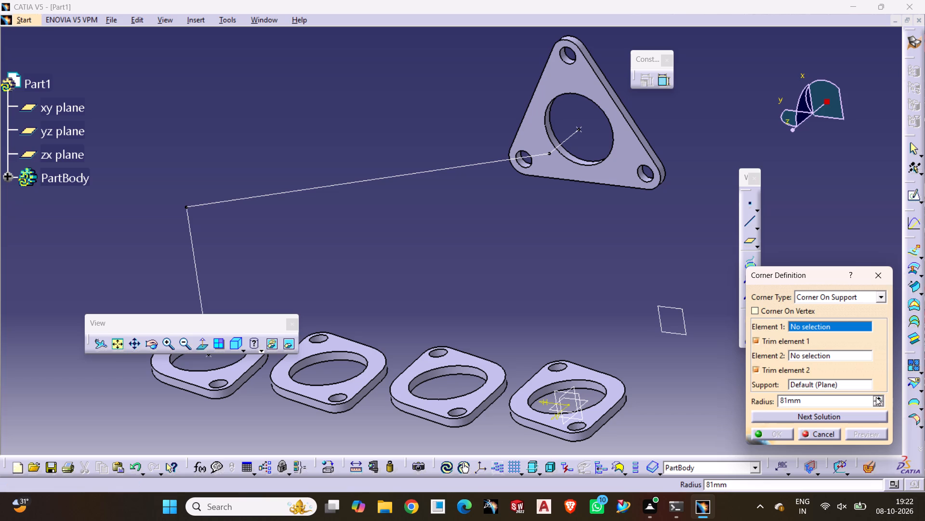
pyautogui.doubleClick(876, 397)
pyautogui.click(878, 398)
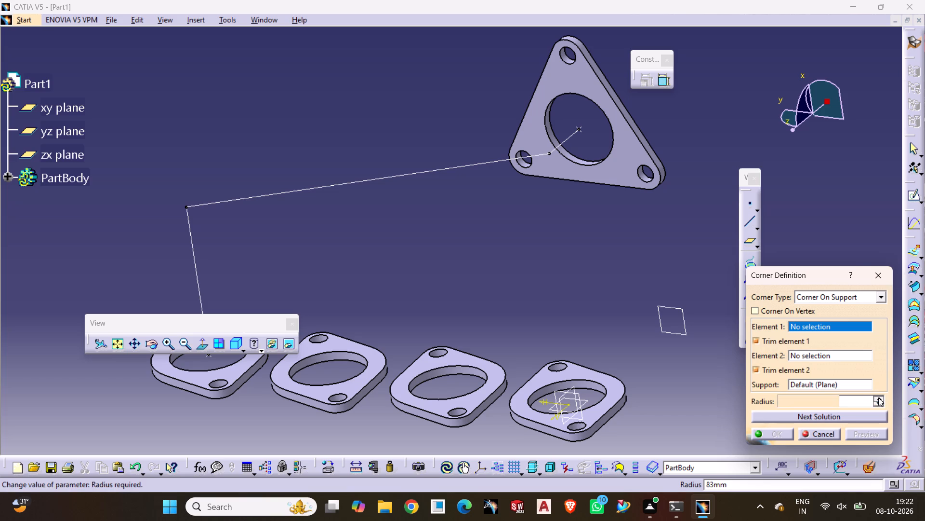
pyautogui.tripleClick(878, 398)
pyautogui.tripleClick(878, 398)
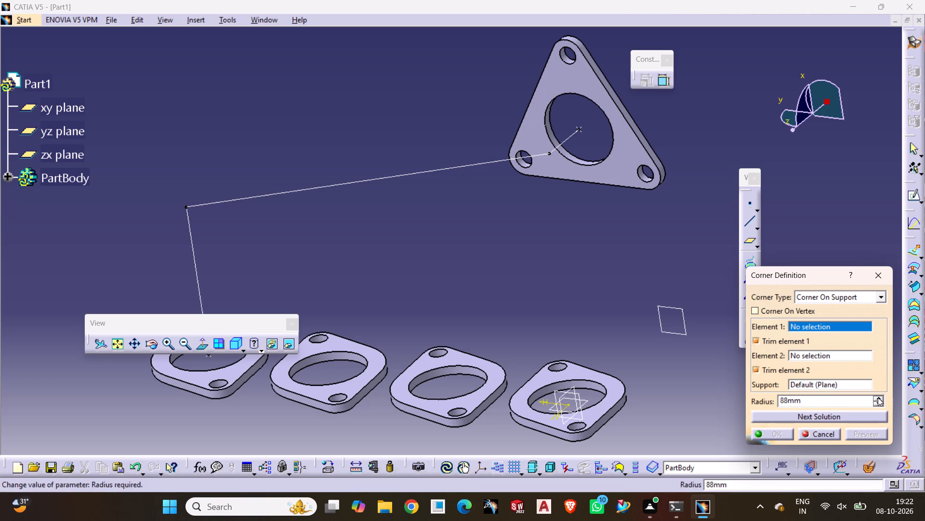
pyautogui.doubleClick(878, 398)
pyautogui.click(878, 398)
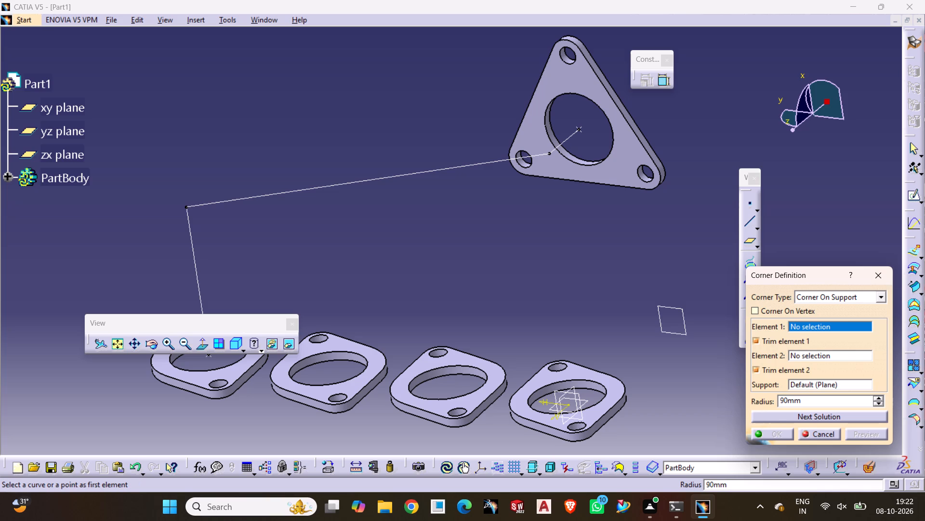
pyautogui.click(872, 435)
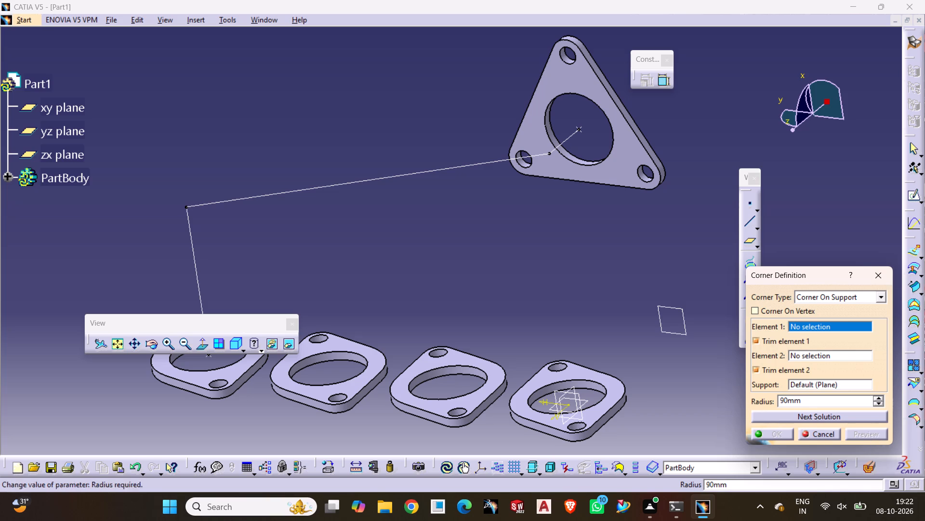
pyautogui.click(753, 309)
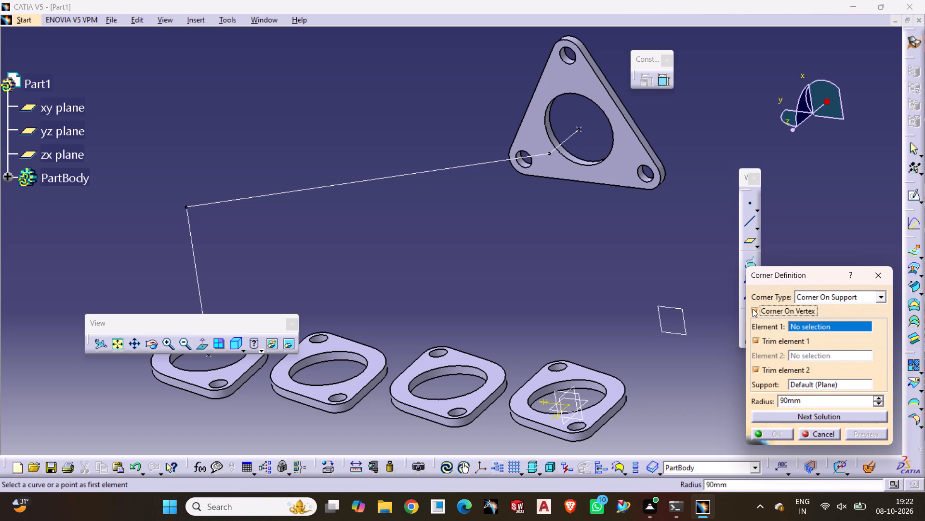
pyautogui.click(753, 309)
pyautogui.click(817, 328)
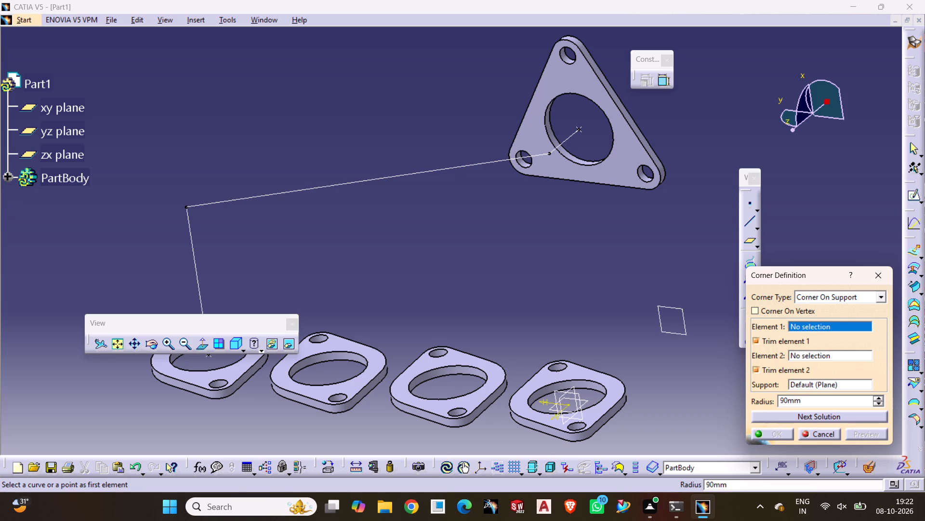
pyautogui.click(395, 176)
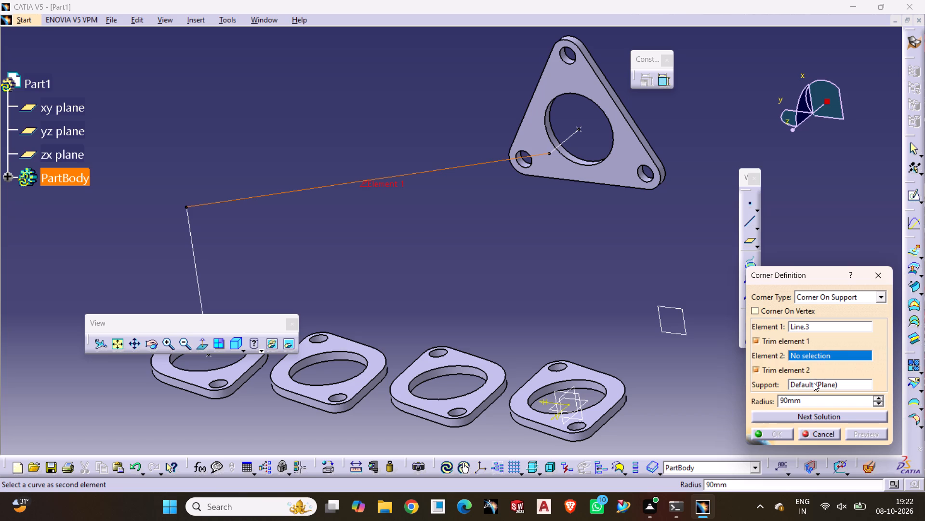
pyautogui.click(814, 383)
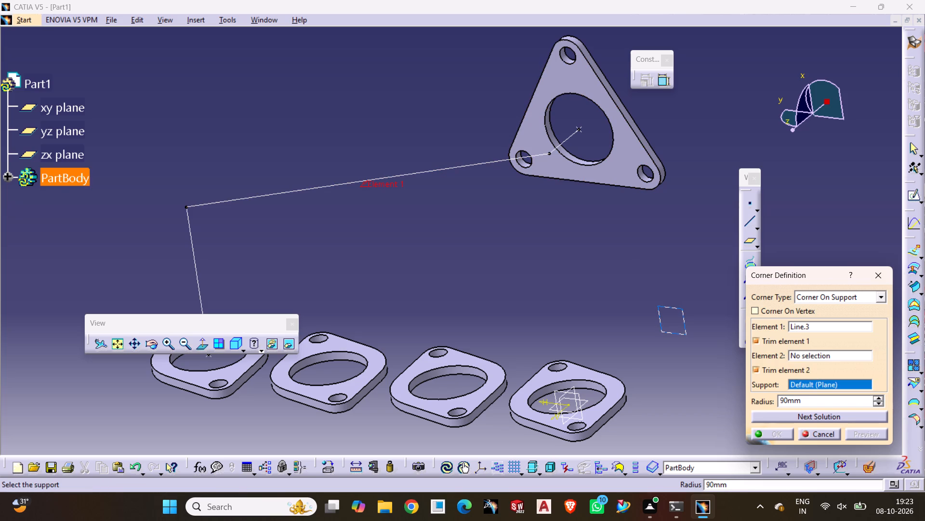
pyautogui.click(812, 355)
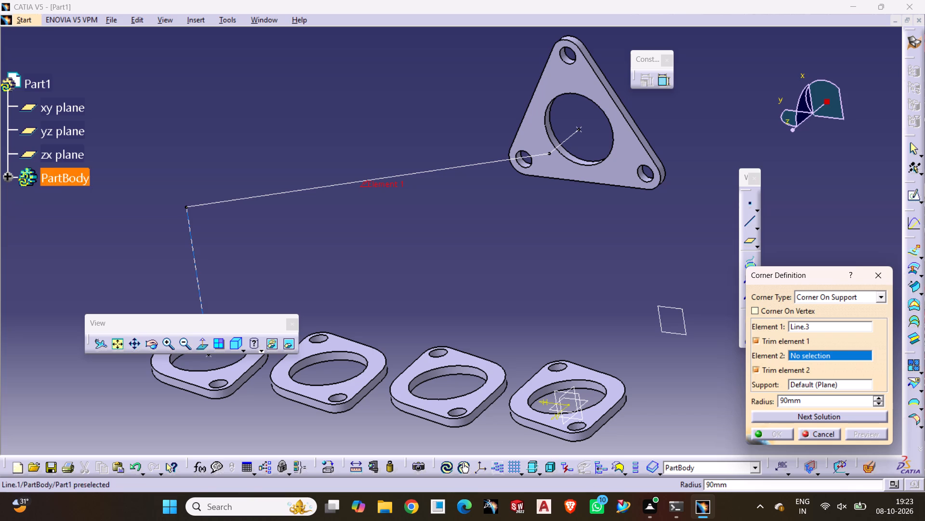
pyautogui.click(191, 225)
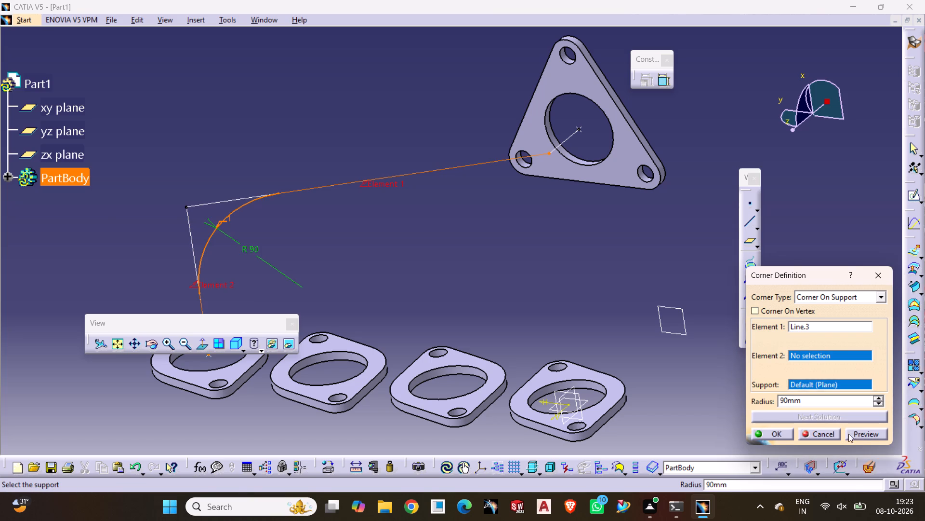
pyautogui.click(858, 438)
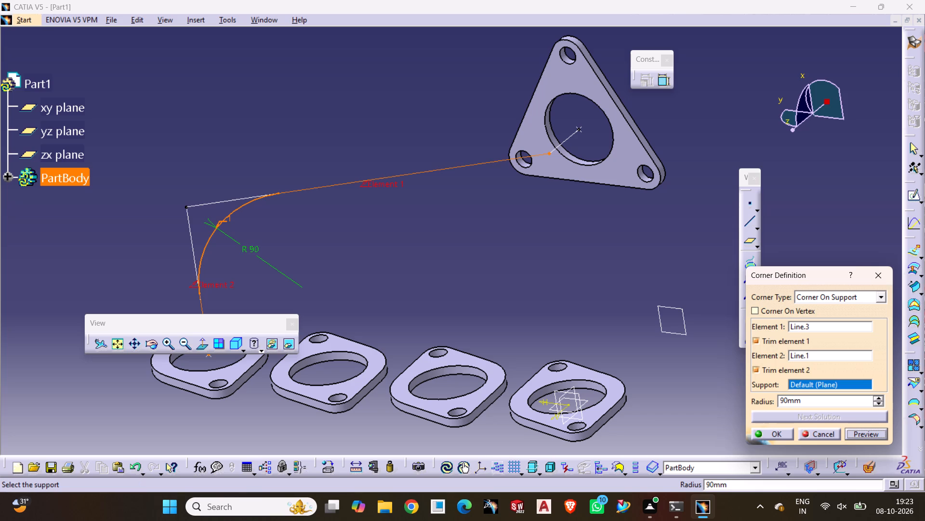
pyautogui.click(776, 433)
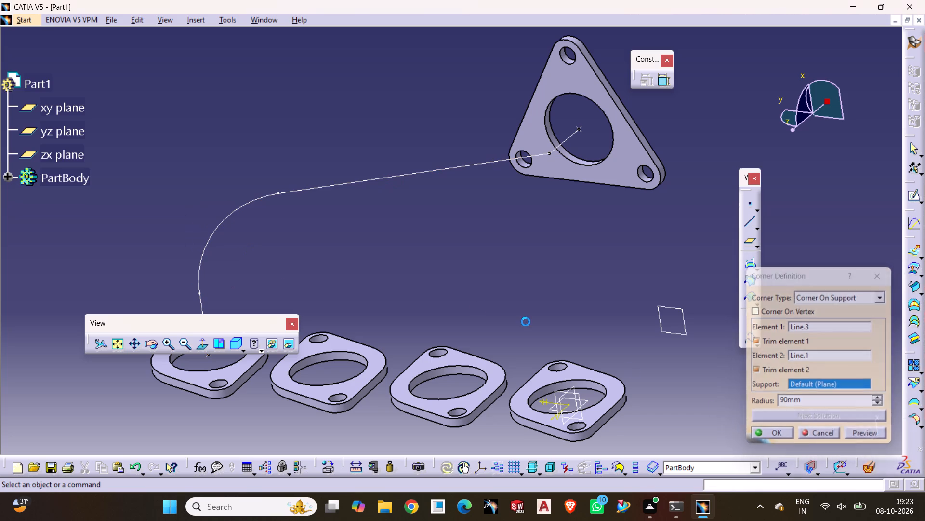
pyautogui.click(469, 301)
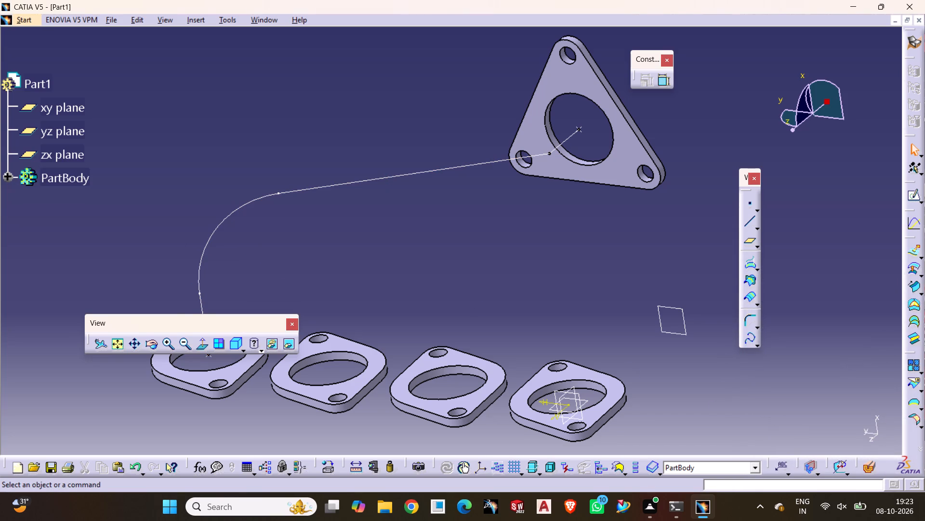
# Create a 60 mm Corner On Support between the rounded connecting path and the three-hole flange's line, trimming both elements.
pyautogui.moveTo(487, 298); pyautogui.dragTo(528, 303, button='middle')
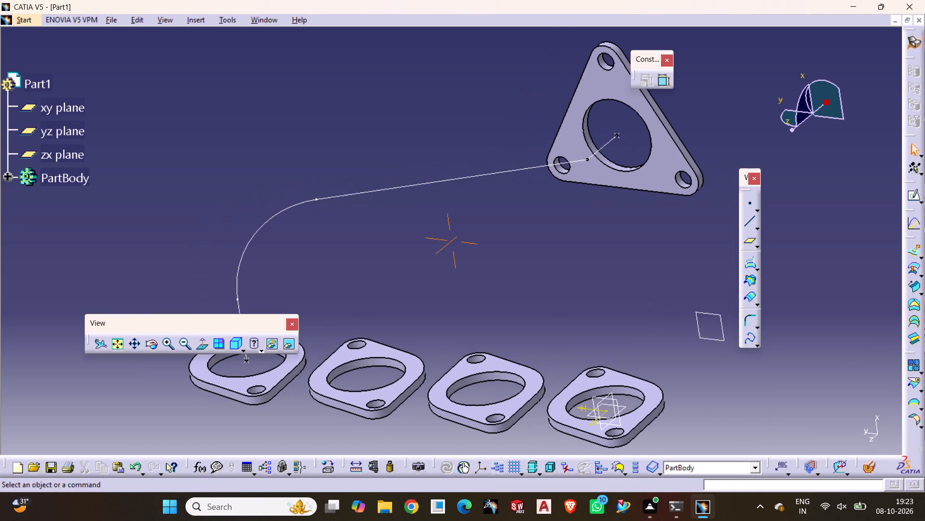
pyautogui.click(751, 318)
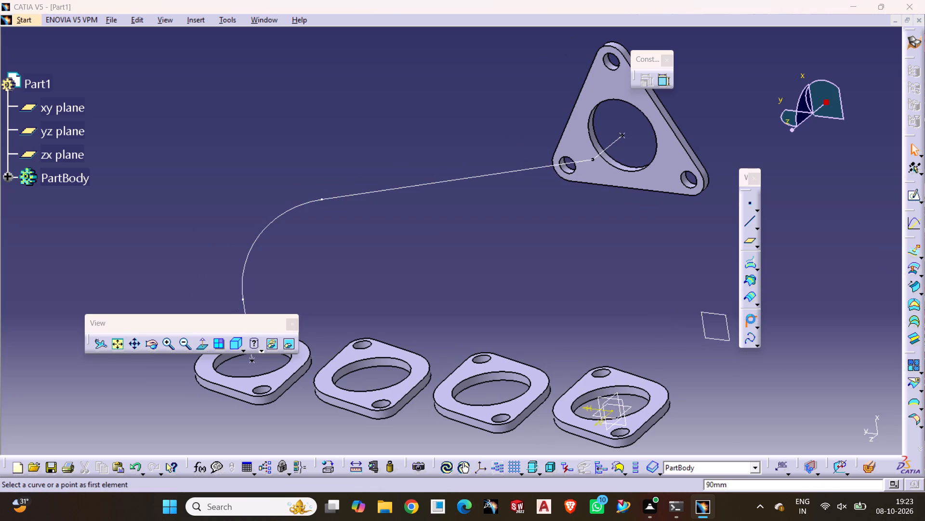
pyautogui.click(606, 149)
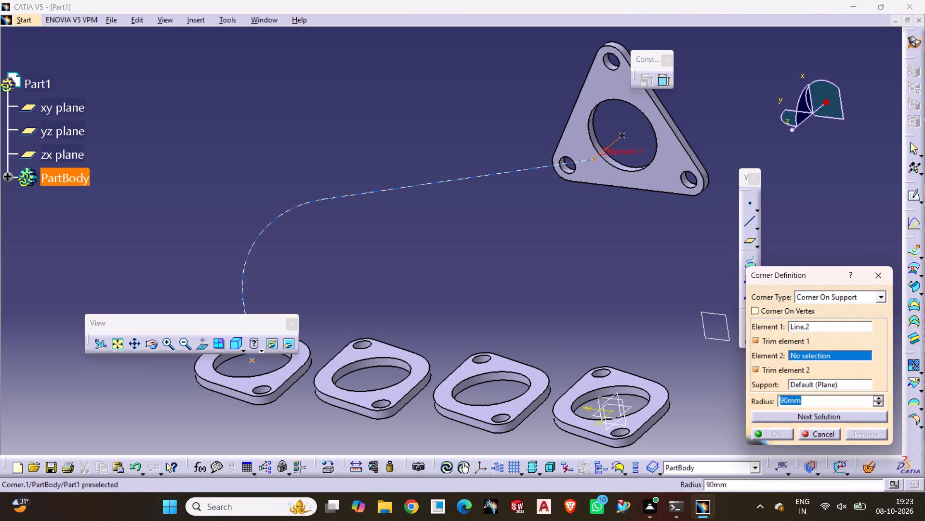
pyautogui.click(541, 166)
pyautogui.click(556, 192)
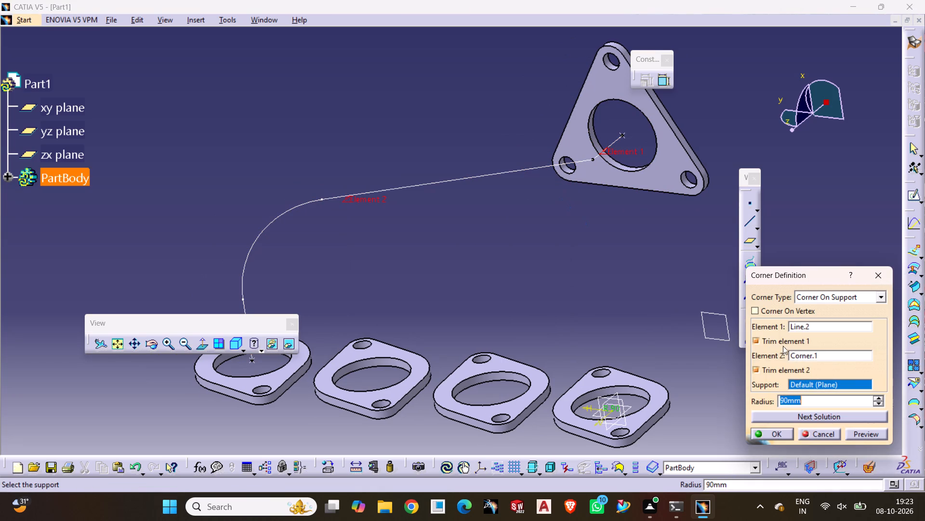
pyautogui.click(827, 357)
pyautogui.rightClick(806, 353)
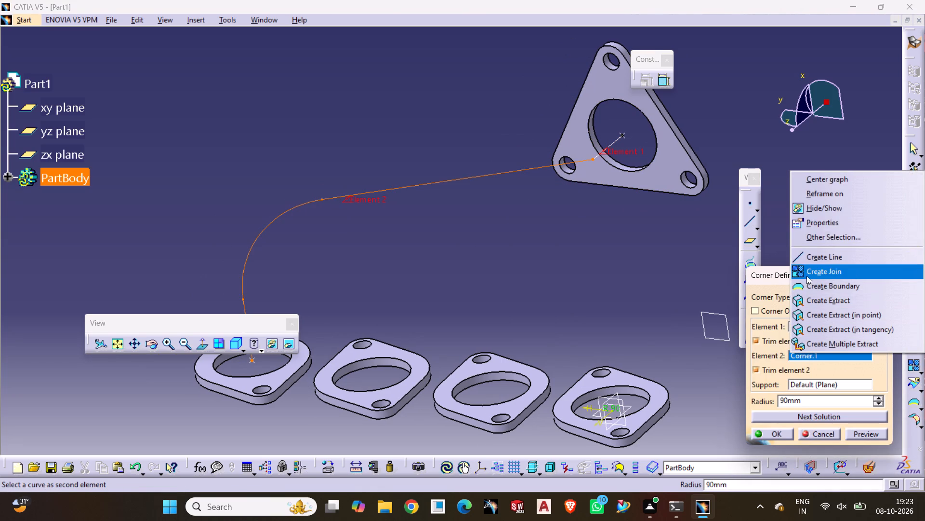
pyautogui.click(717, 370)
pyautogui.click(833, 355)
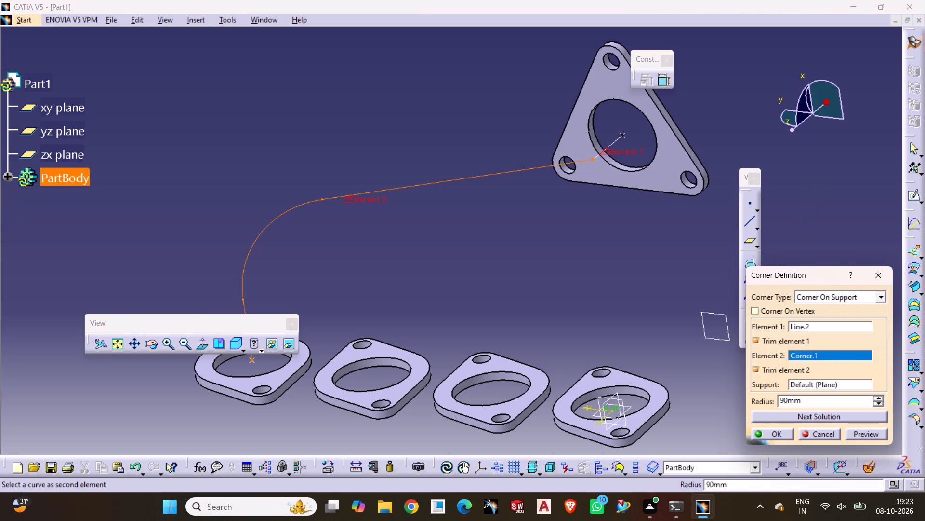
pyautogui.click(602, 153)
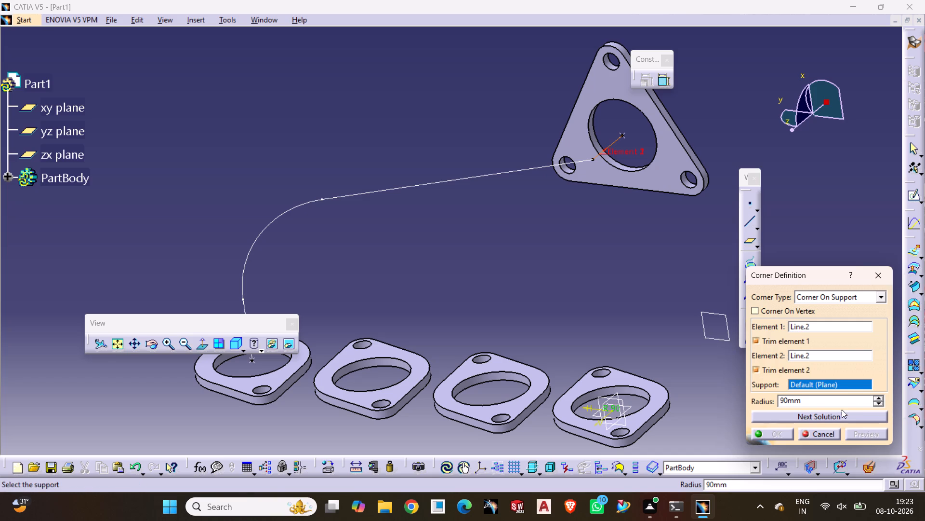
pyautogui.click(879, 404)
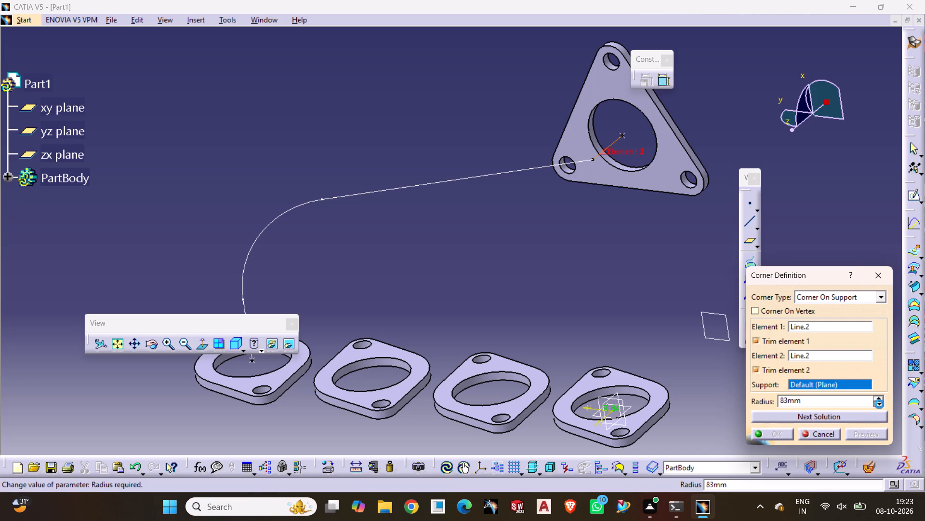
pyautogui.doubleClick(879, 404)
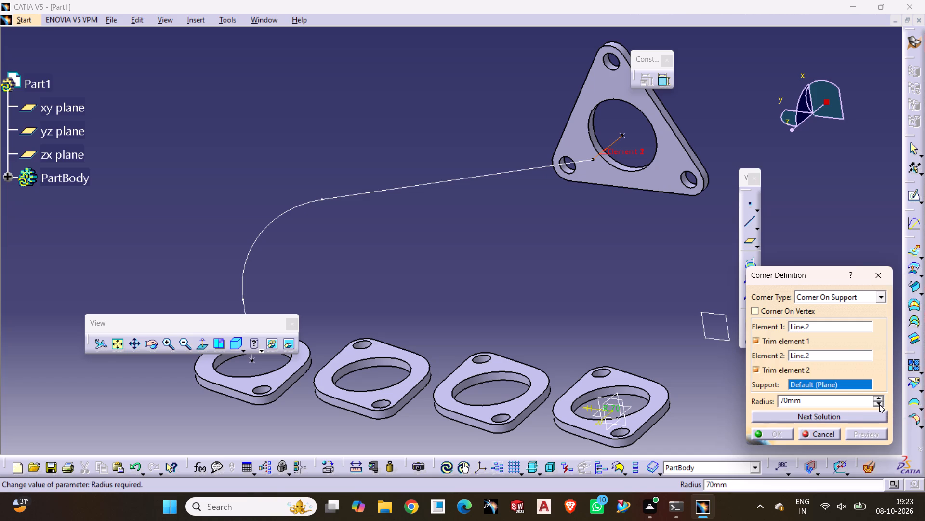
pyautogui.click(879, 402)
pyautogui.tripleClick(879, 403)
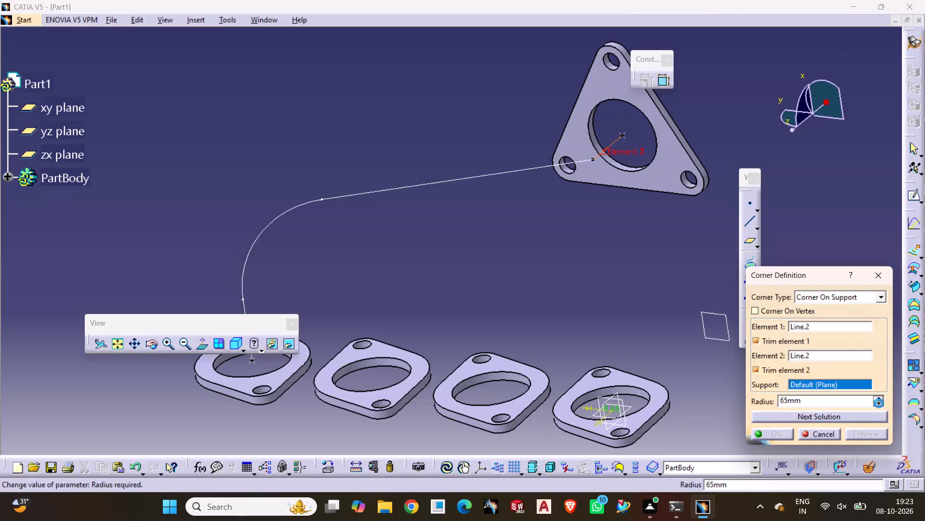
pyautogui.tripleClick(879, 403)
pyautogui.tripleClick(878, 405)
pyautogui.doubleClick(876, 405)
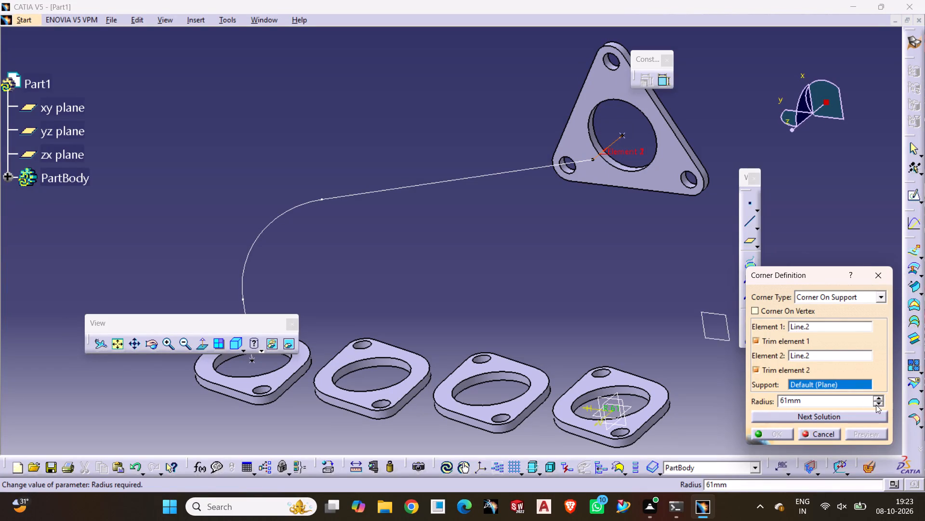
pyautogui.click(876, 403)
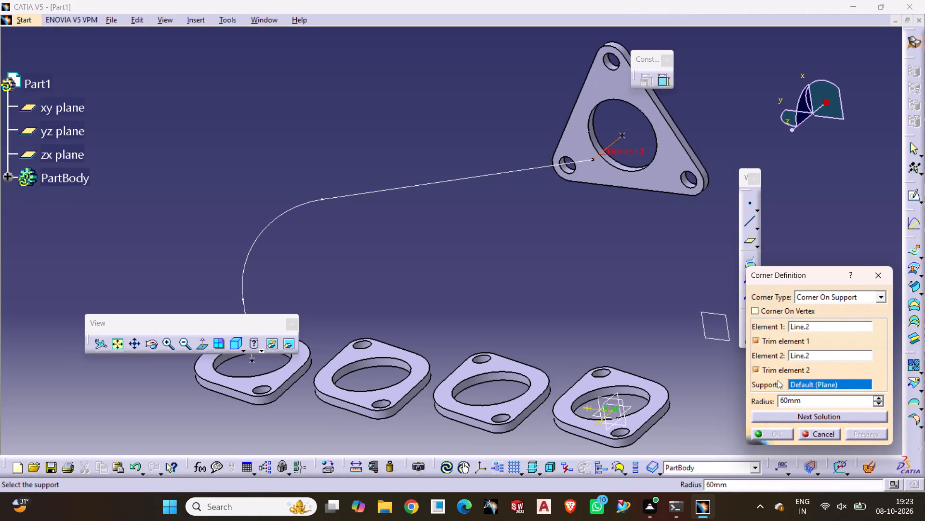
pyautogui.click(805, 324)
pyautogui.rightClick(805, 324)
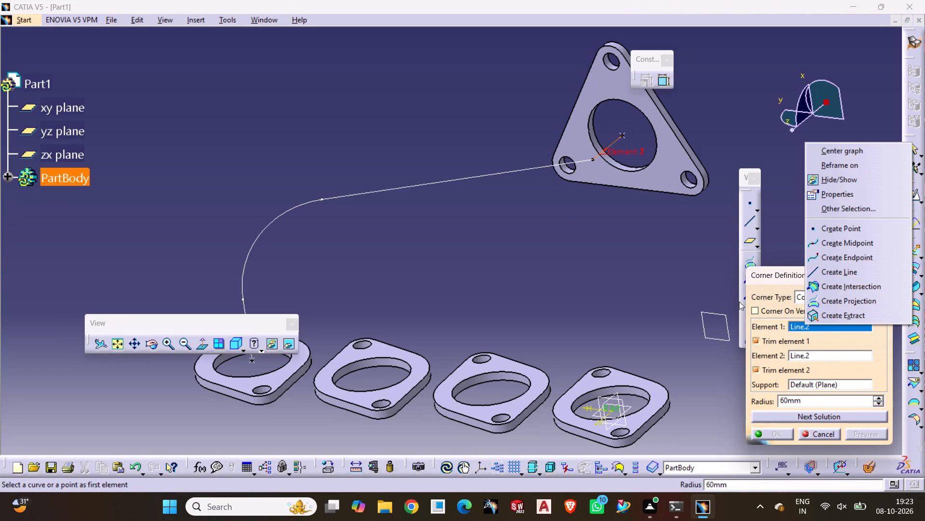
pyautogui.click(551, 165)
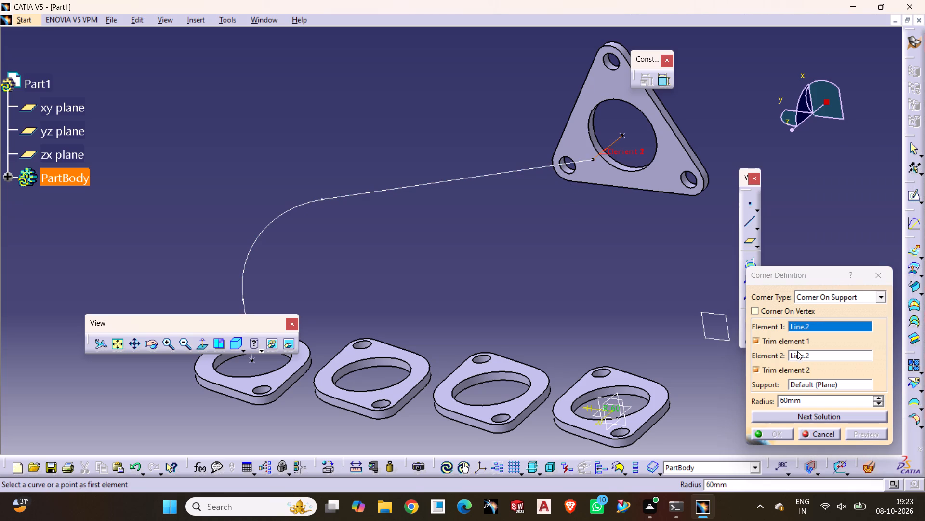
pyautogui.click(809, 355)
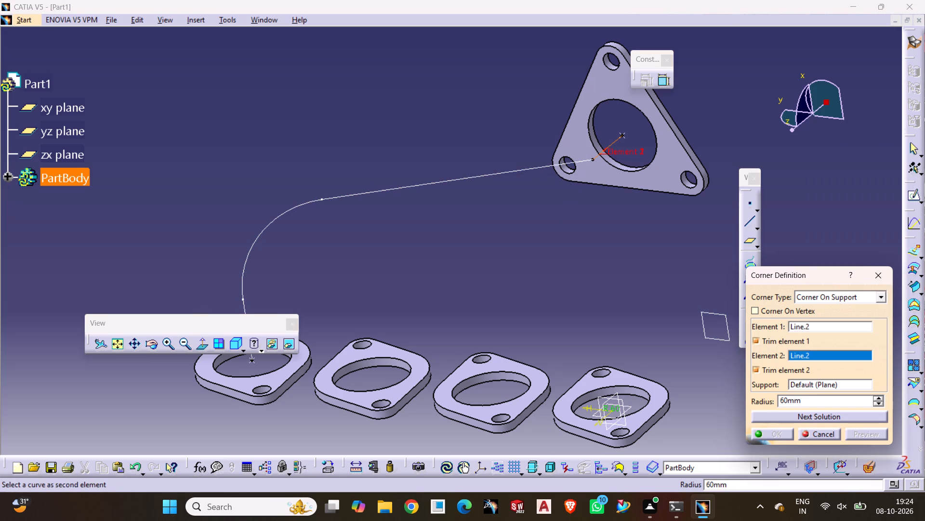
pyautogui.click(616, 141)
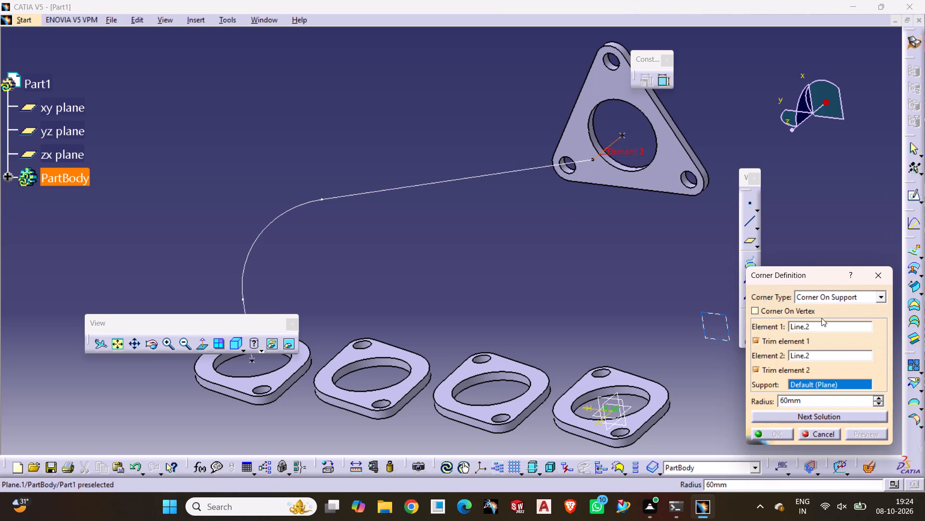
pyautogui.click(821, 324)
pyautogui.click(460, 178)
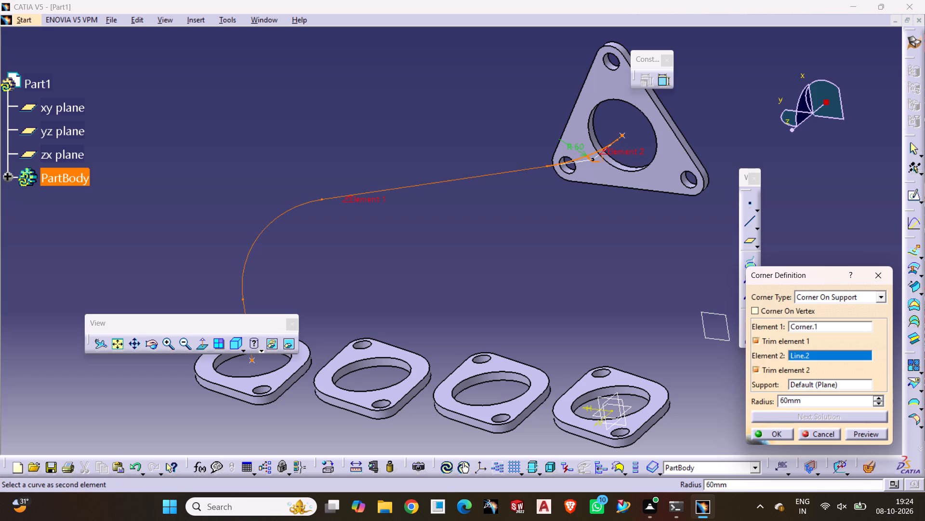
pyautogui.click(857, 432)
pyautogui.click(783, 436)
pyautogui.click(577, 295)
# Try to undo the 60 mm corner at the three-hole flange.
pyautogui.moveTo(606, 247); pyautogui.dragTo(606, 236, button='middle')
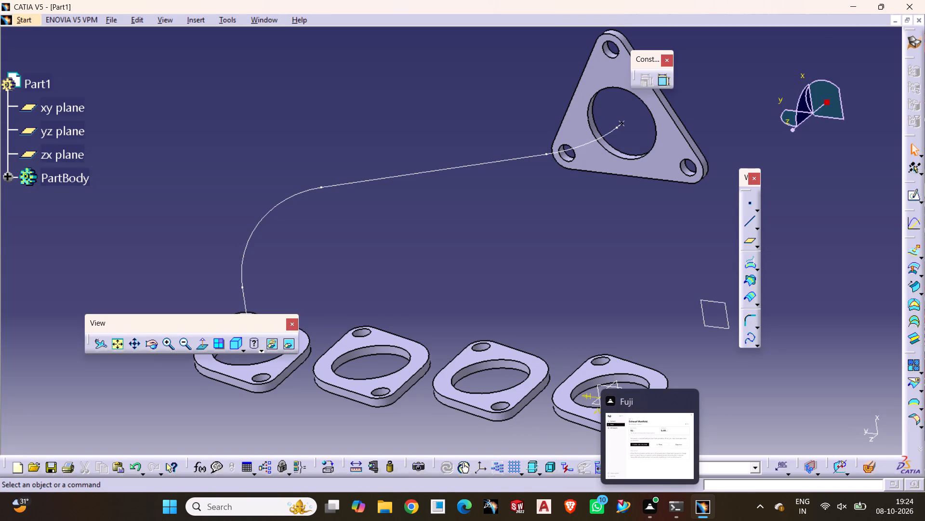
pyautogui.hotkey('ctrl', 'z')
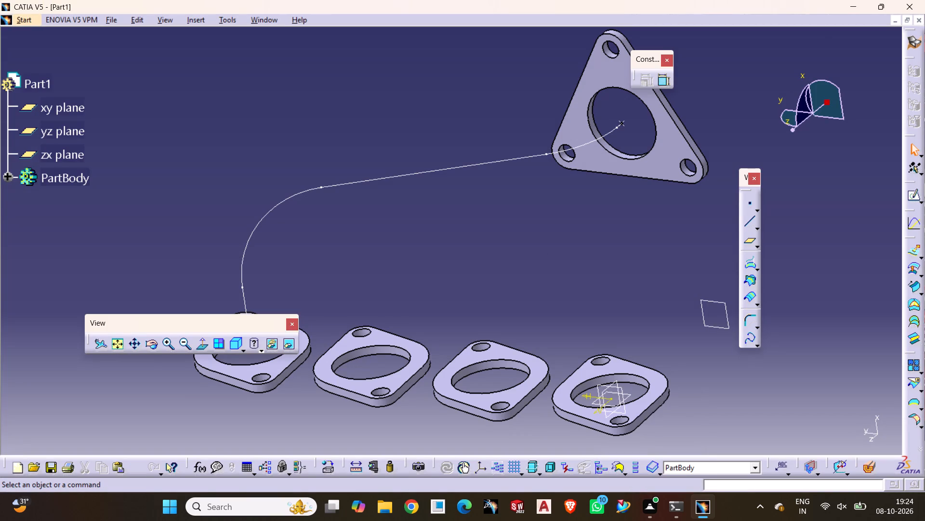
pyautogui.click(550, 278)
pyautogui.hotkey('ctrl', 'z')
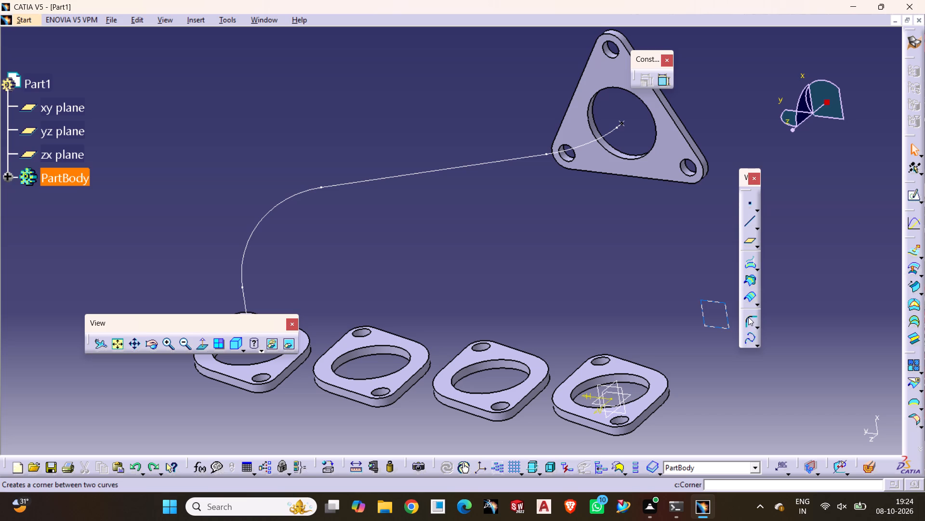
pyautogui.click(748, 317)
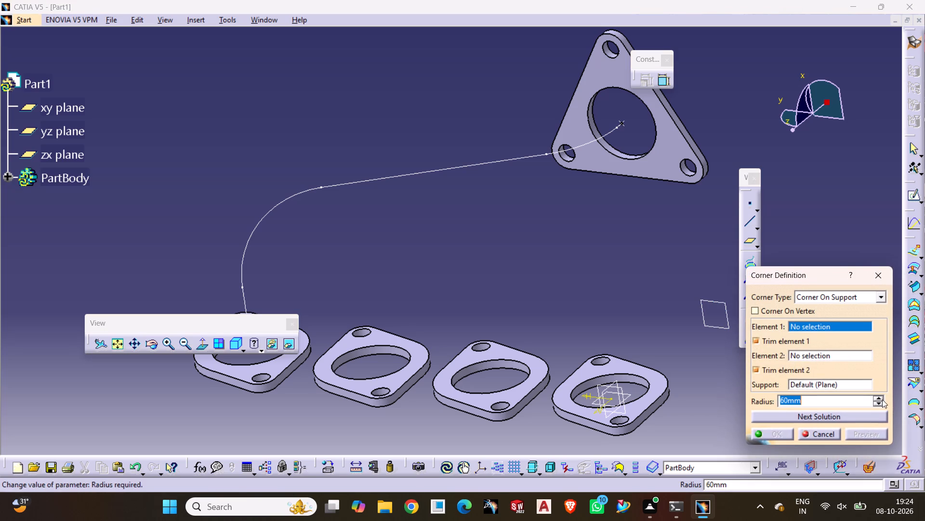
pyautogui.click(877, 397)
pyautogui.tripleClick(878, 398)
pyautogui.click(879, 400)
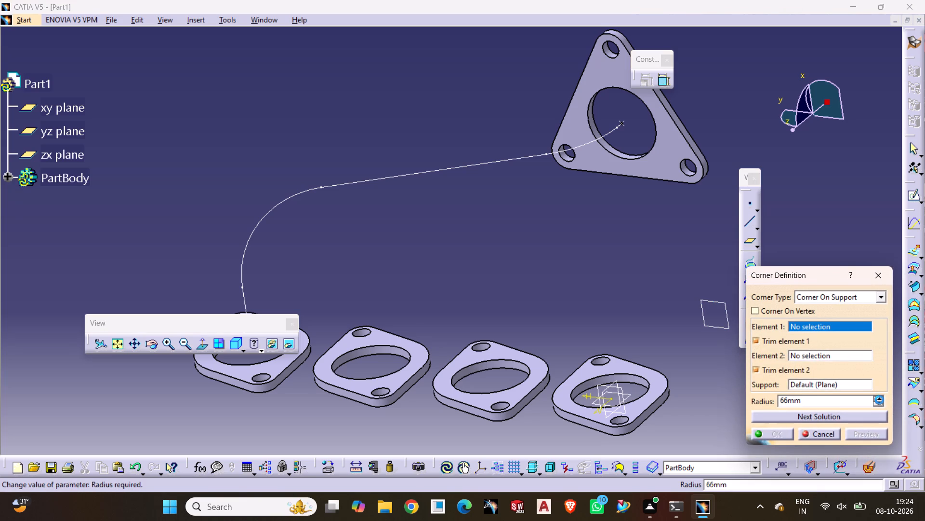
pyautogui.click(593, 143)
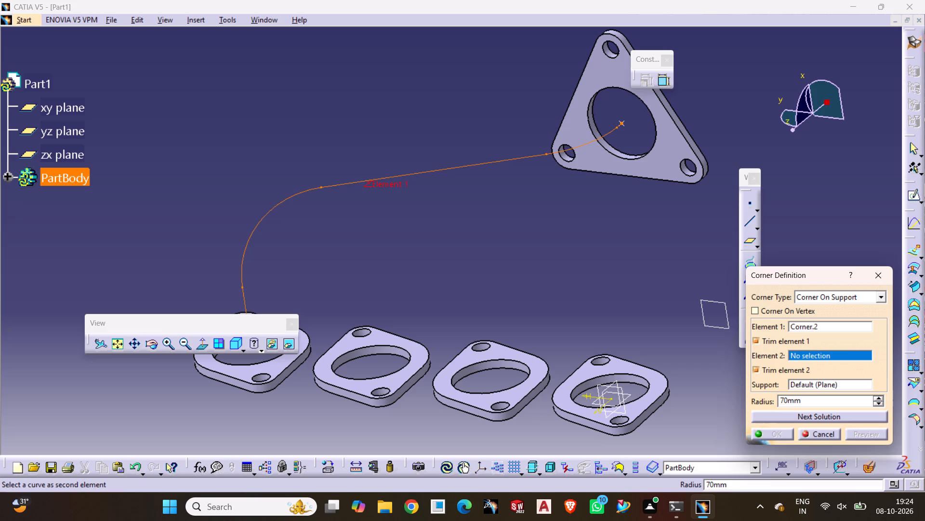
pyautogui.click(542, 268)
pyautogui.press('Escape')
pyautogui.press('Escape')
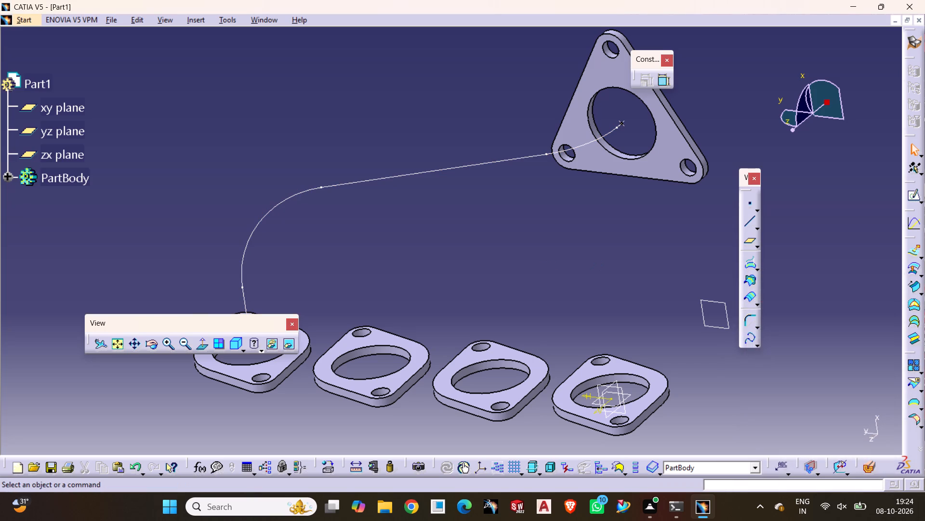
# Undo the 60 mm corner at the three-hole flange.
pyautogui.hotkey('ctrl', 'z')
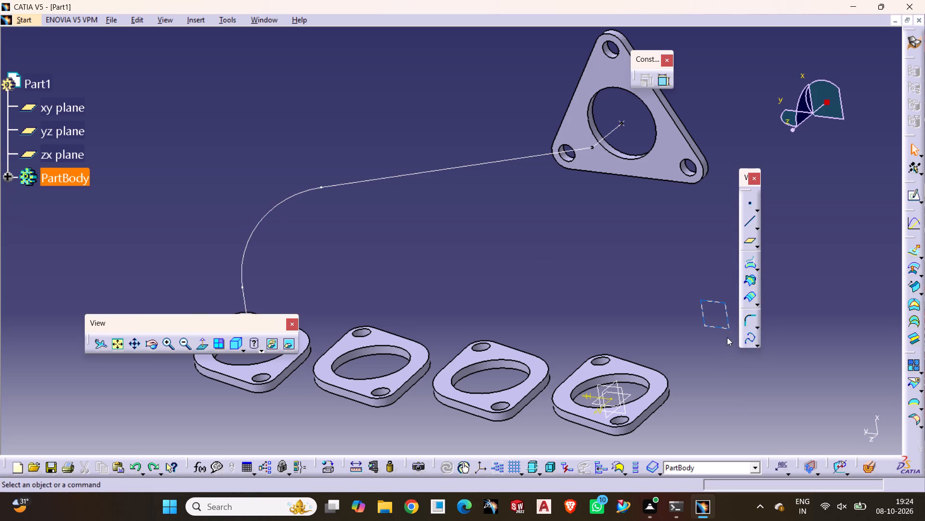
# Create a 70 mm Corner On Support between the three-hole flange's line and the rounded connecting path, trimming both elements.
pyautogui.click(752, 318)
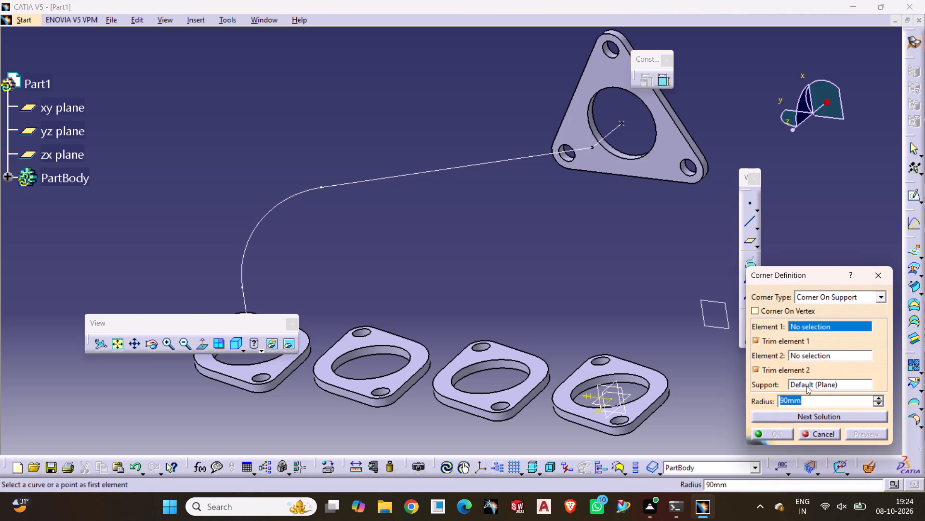
pyautogui.click(873, 403)
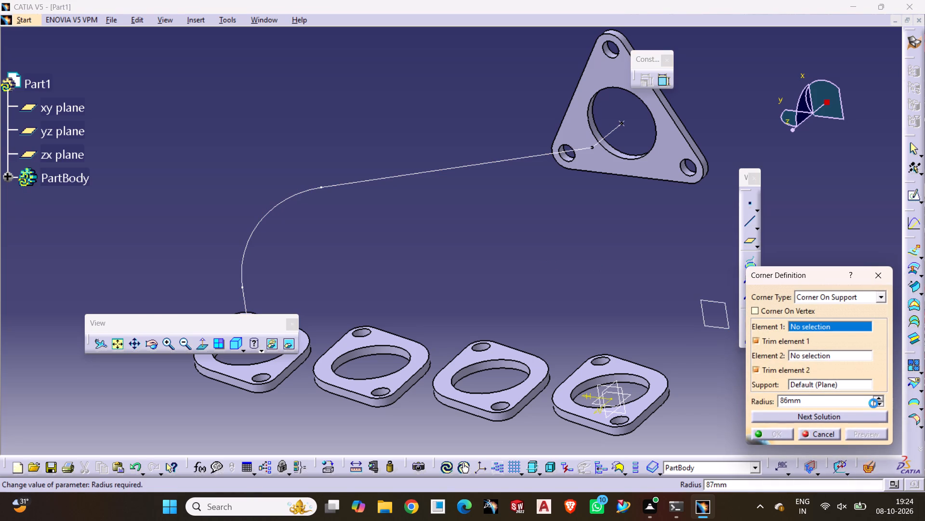
pyautogui.tripleClick(873, 403)
pyautogui.tripleClick(873, 403)
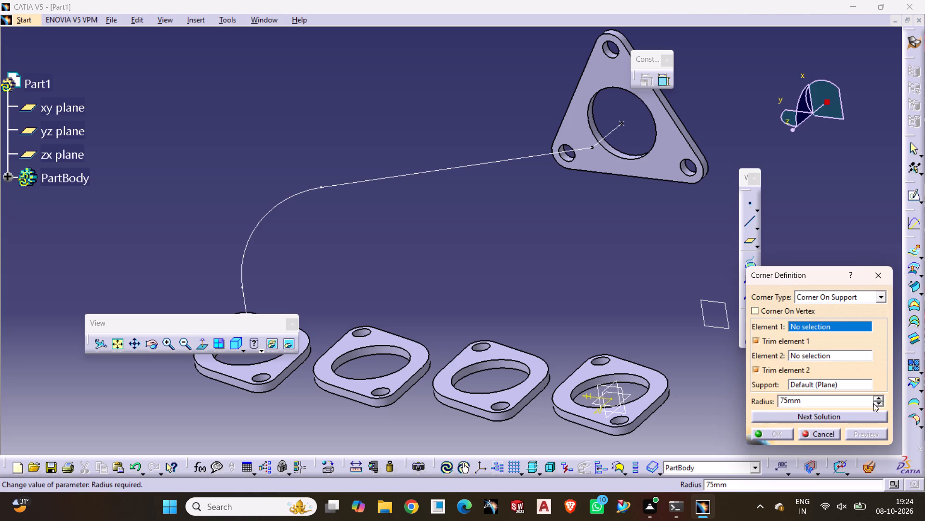
pyautogui.tripleClick(873, 403)
pyautogui.tripleClick(873, 403)
pyautogui.click(873, 403)
pyautogui.click(873, 403)
pyautogui.click(603, 138)
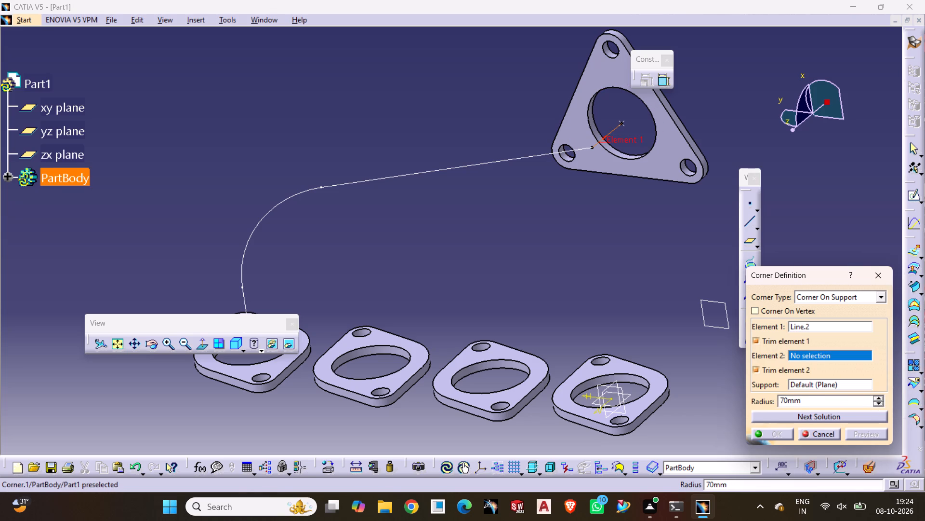
pyautogui.click(557, 152)
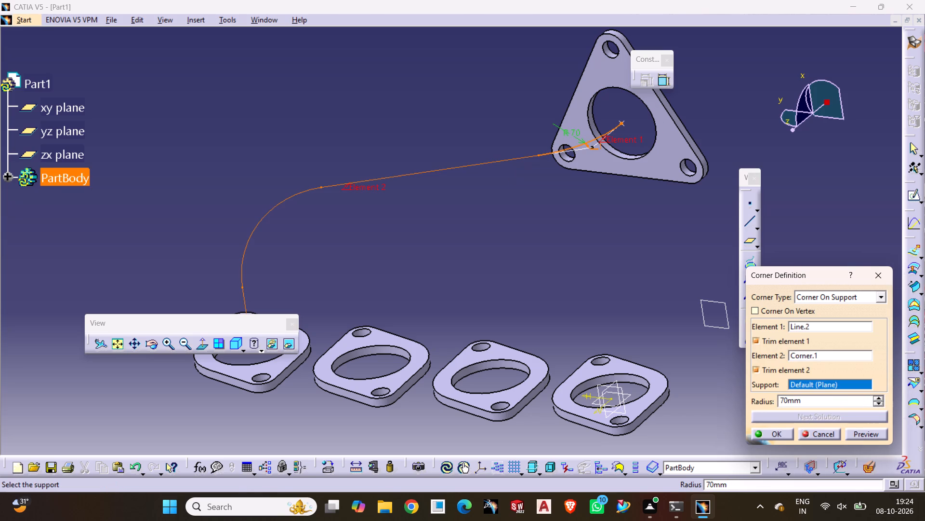
pyautogui.click(870, 437)
pyautogui.click(778, 434)
pyautogui.click(598, 291)
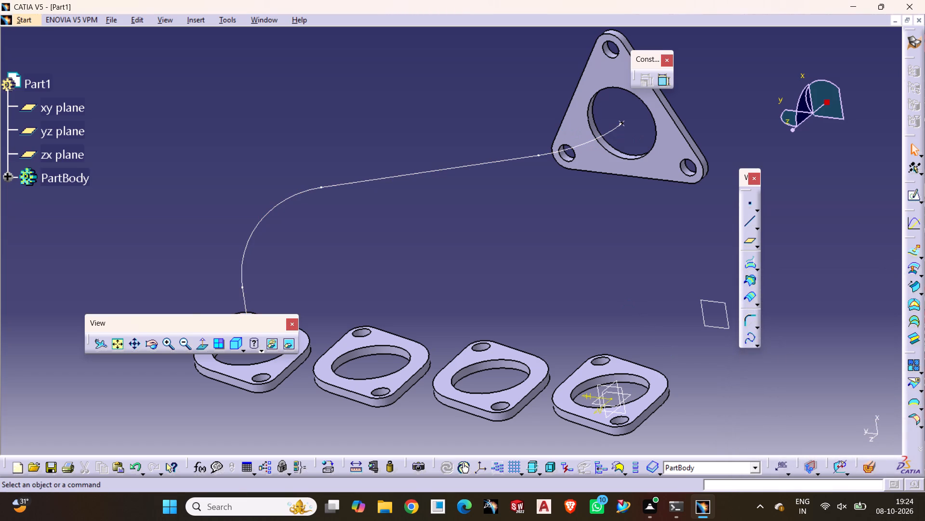
pyautogui.moveTo(581, 275); pyautogui.dragTo(586, 277, button='middle')
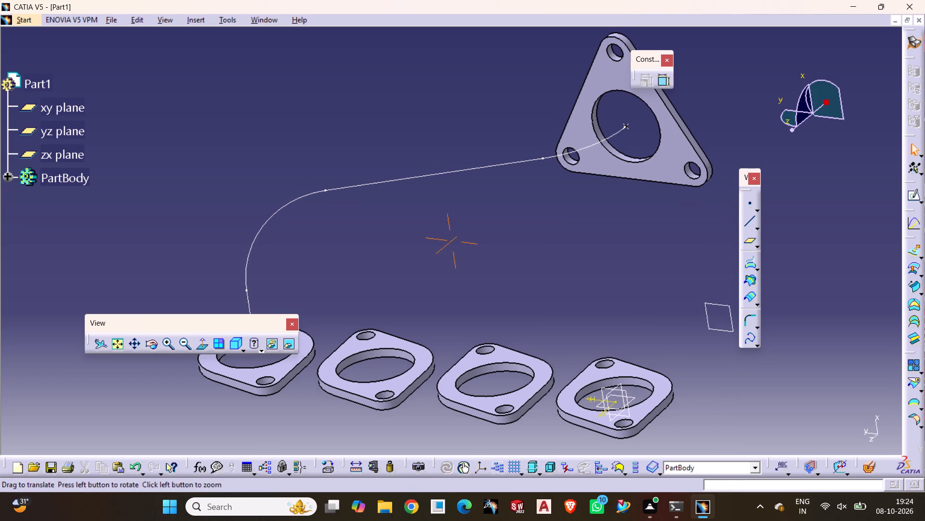
# Create a circular swept surface of subtype Center and radius along the rounded connecting path, with a 35 mm radius.
pyautogui.moveTo(586, 277); pyautogui.dragTo(597, 278, button='middle')
pyautogui.click(156, 343)
pyautogui.moveTo(258, 219); pyautogui.dragTo(281, 239)
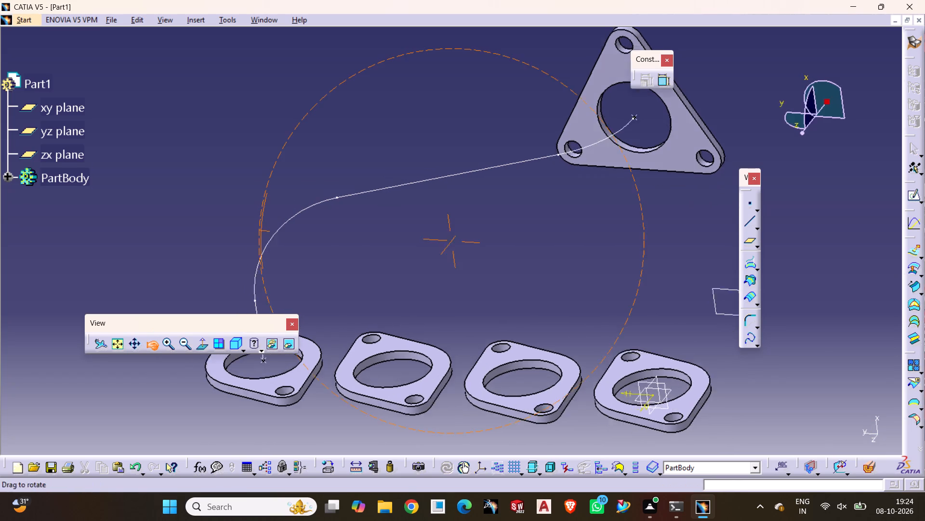
pyautogui.moveTo(281, 239); pyautogui.dragTo(310, 231)
pyautogui.click(260, 188)
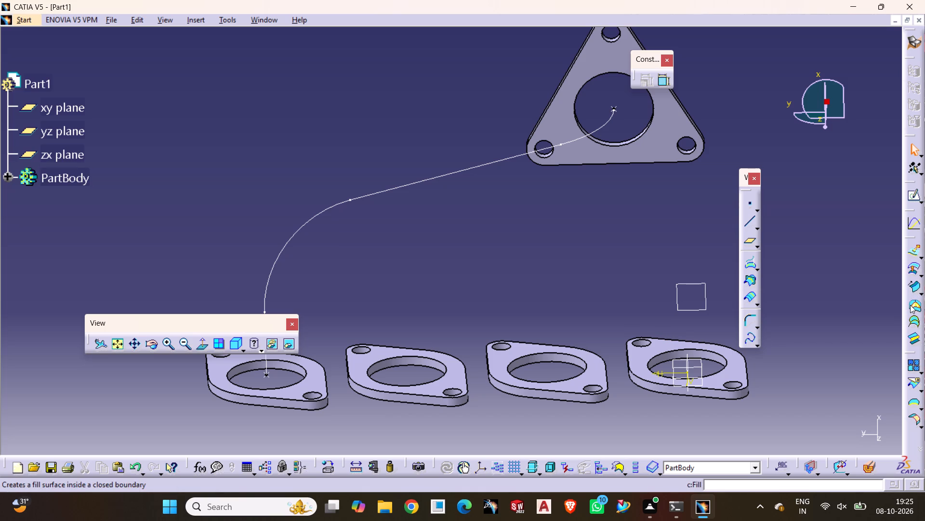
pyautogui.click(910, 289)
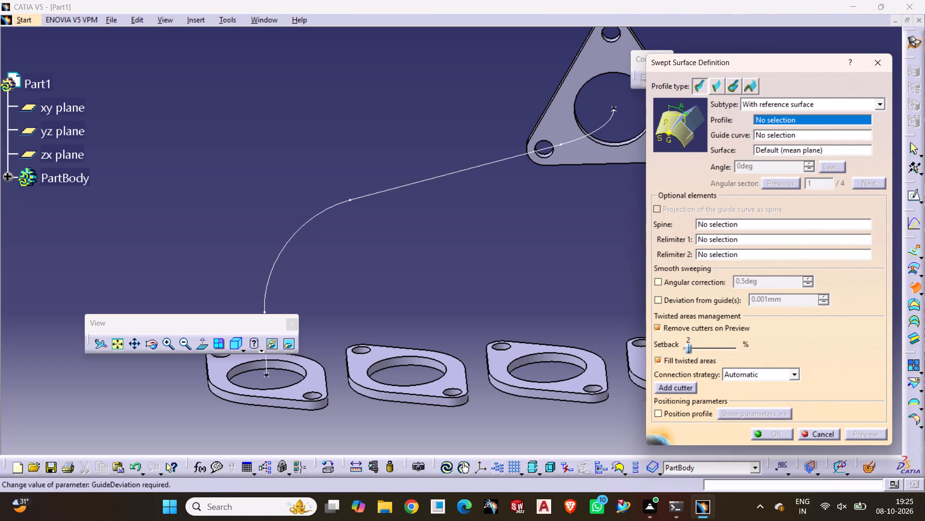
pyautogui.click(736, 84)
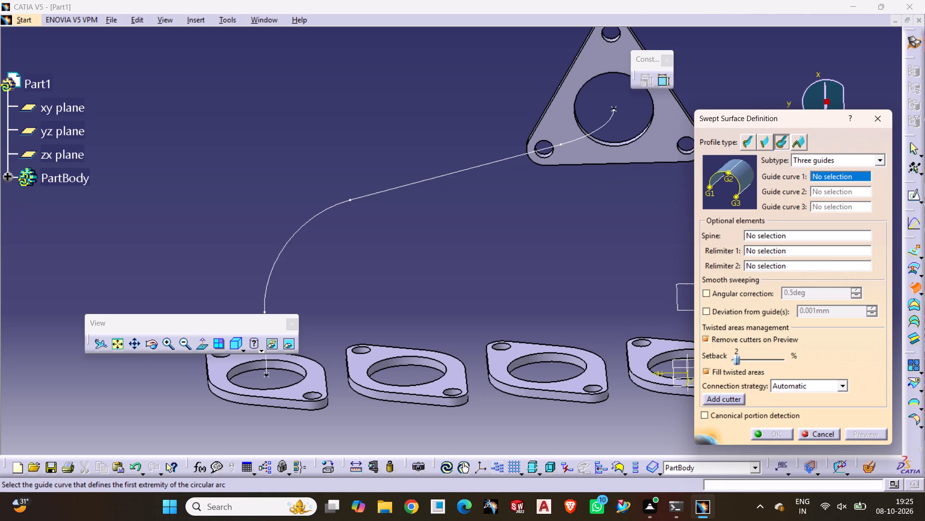
pyautogui.click(878, 159)
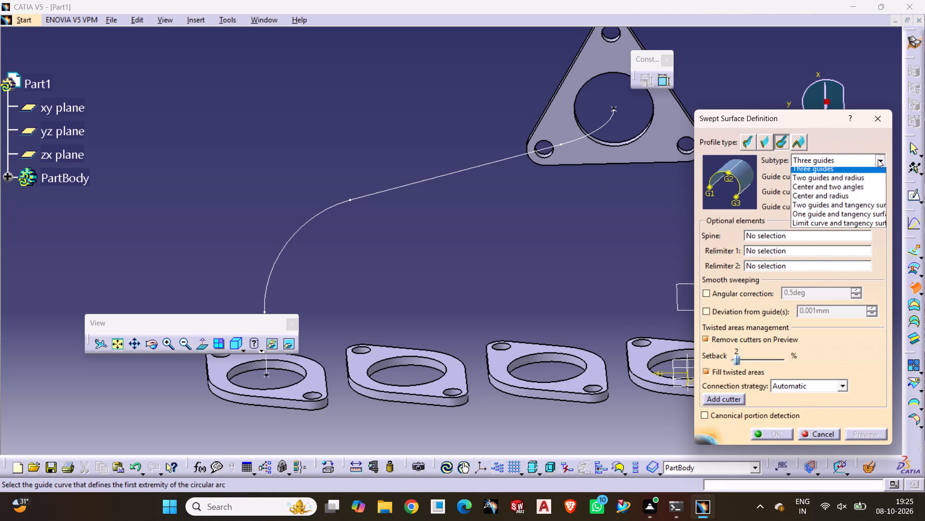
pyautogui.click(821, 198)
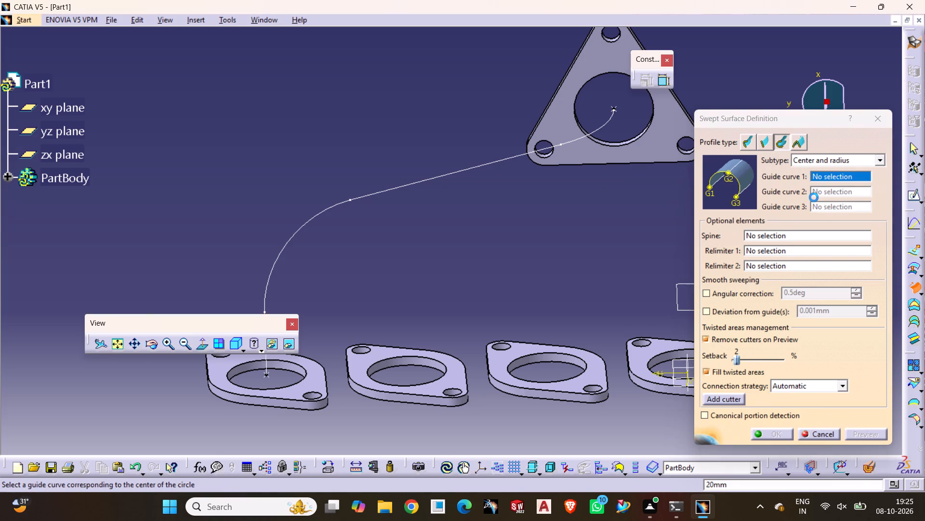
pyautogui.click(487, 165)
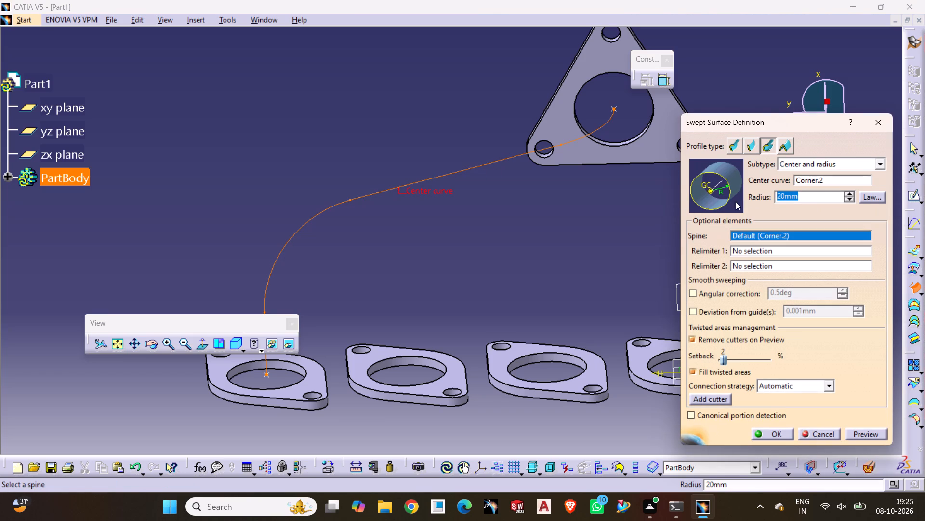
pyautogui.click(847, 192)
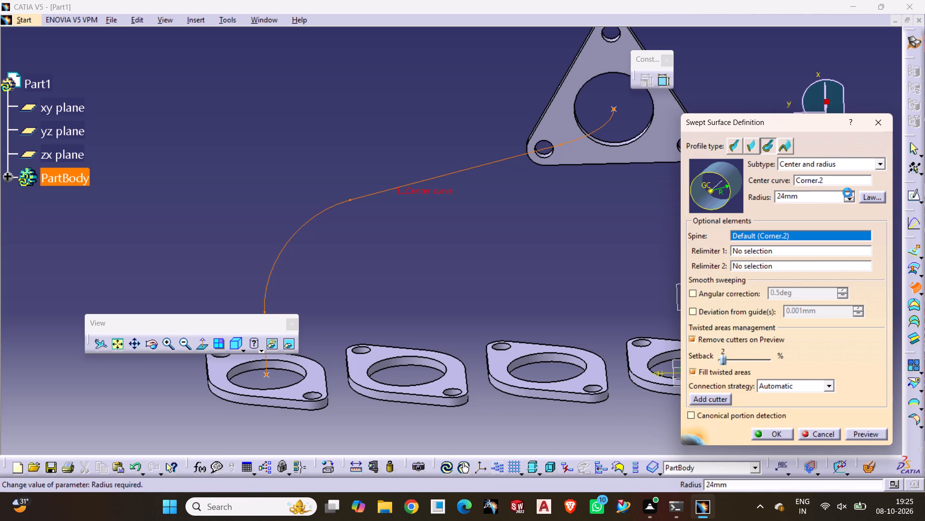
pyautogui.click(847, 194)
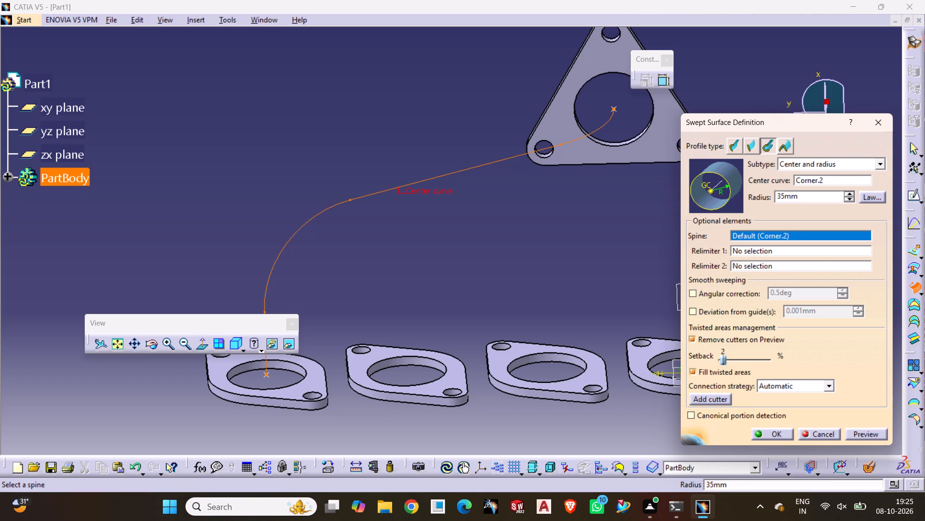
pyautogui.click(865, 434)
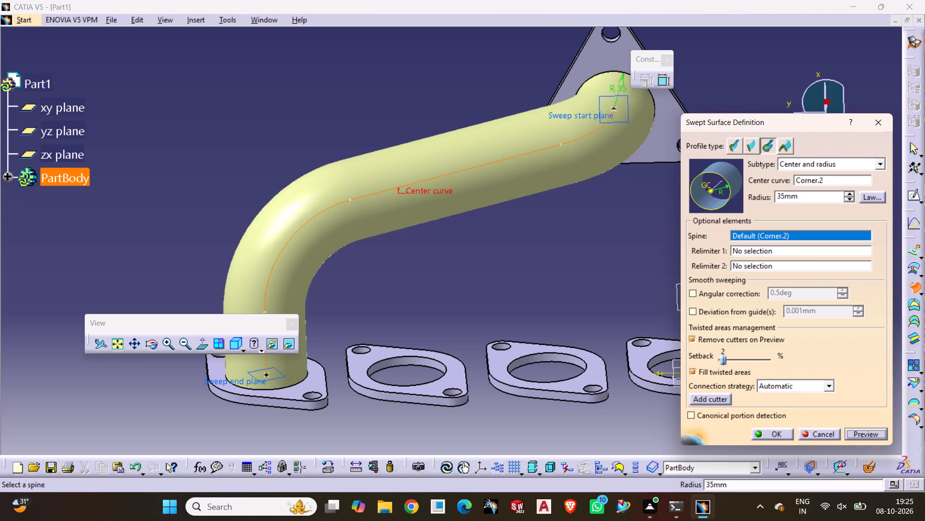
pyautogui.moveTo(574, 283); pyautogui.dragTo(566, 279, button='middle')
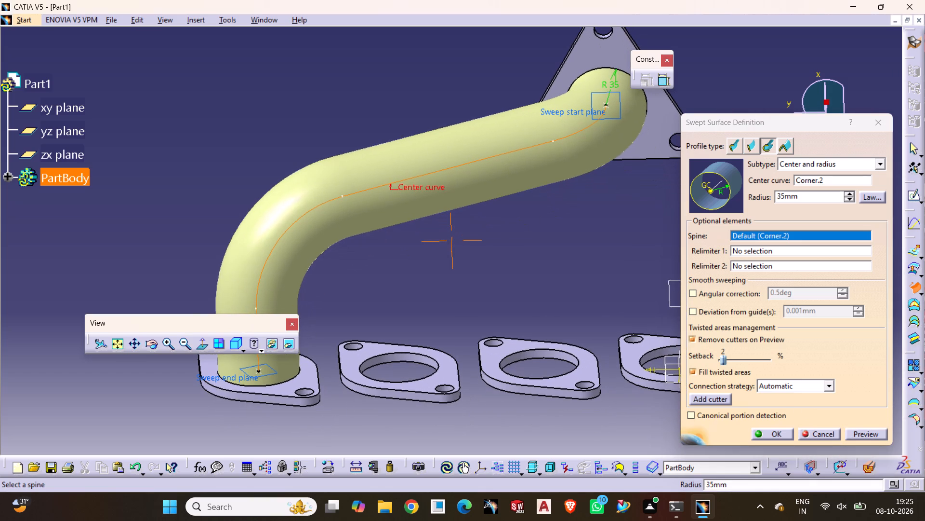
pyautogui.click(157, 345)
pyautogui.moveTo(510, 278); pyautogui.dragTo(393, 210)
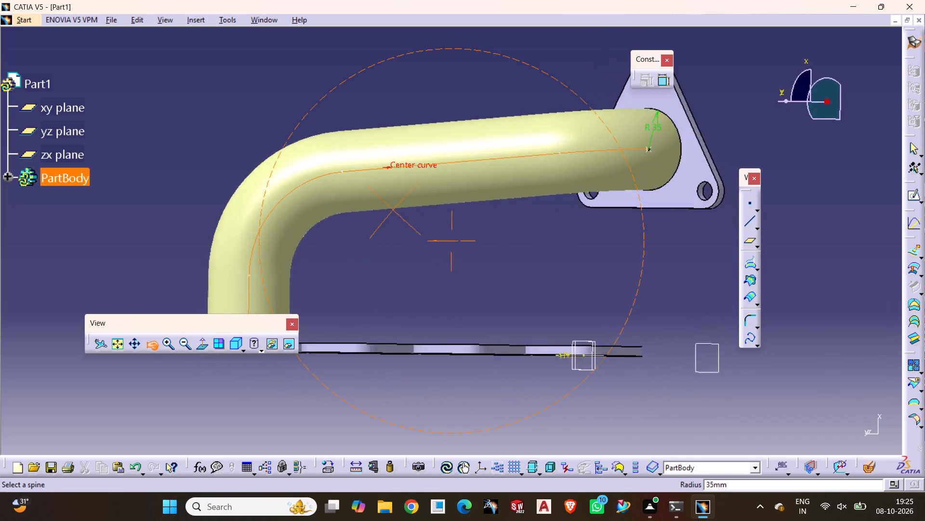
pyautogui.moveTo(393, 210); pyautogui.dragTo(598, 313)
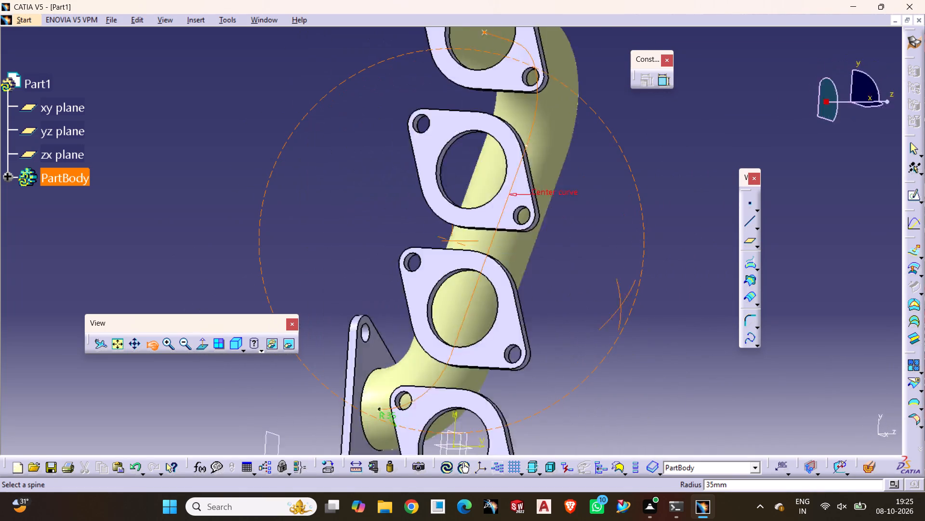
pyautogui.moveTo(598, 313); pyautogui.dragTo(478, 212)
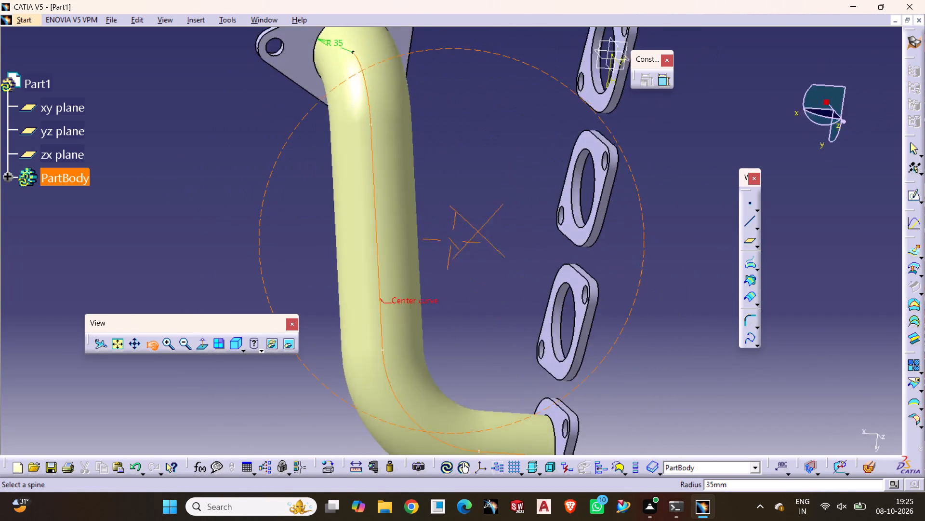
pyautogui.moveTo(478, 212); pyautogui.dragTo(381, 254)
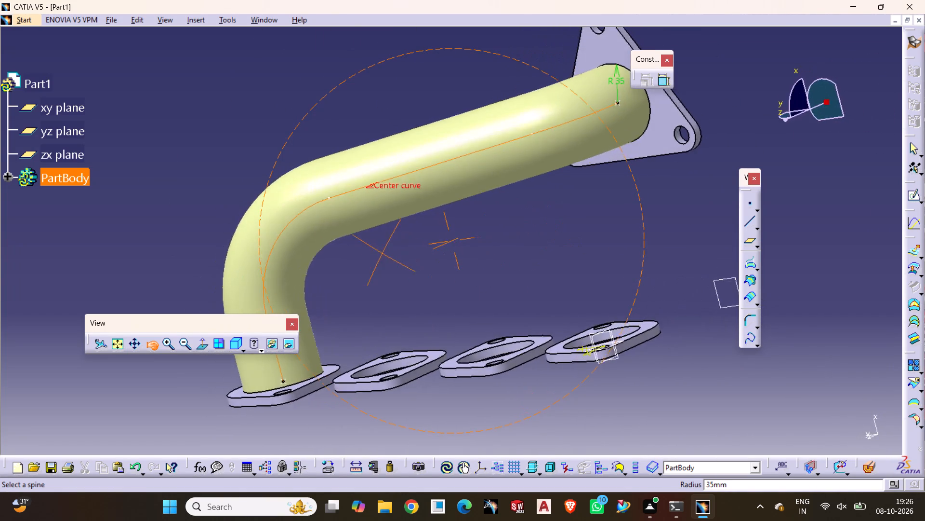
pyautogui.moveTo(381, 254); pyautogui.dragTo(449, 283)
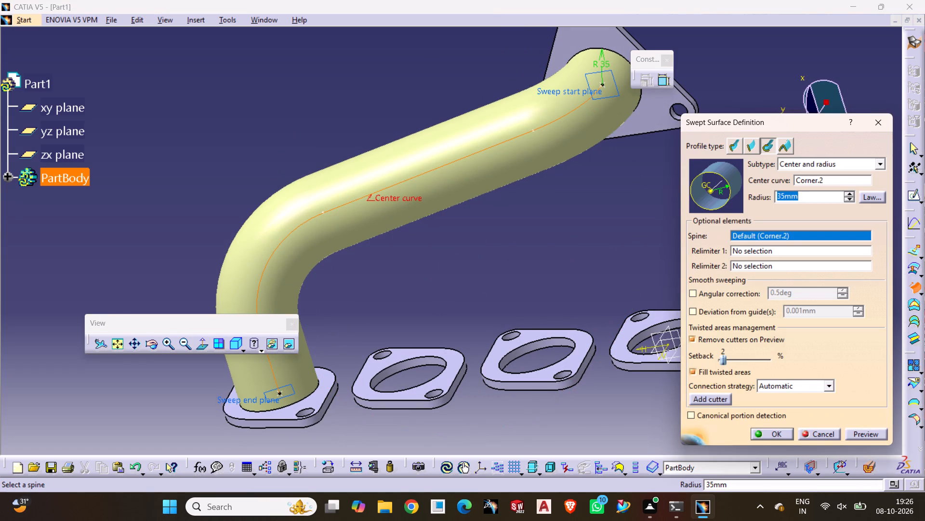
pyautogui.click(763, 437)
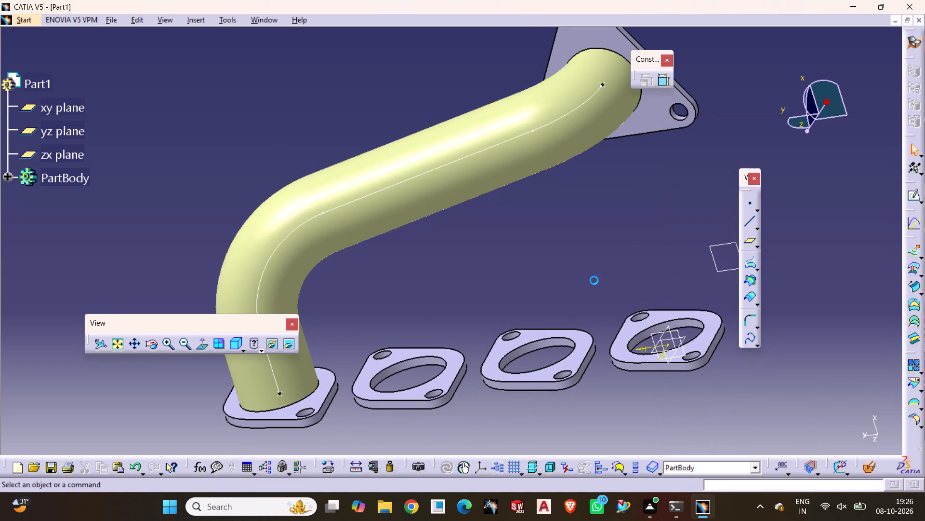
pyautogui.click(592, 276)
# Hide the swept pipe surface.
pyautogui.click(405, 151)
pyautogui.rightClick(405, 151)
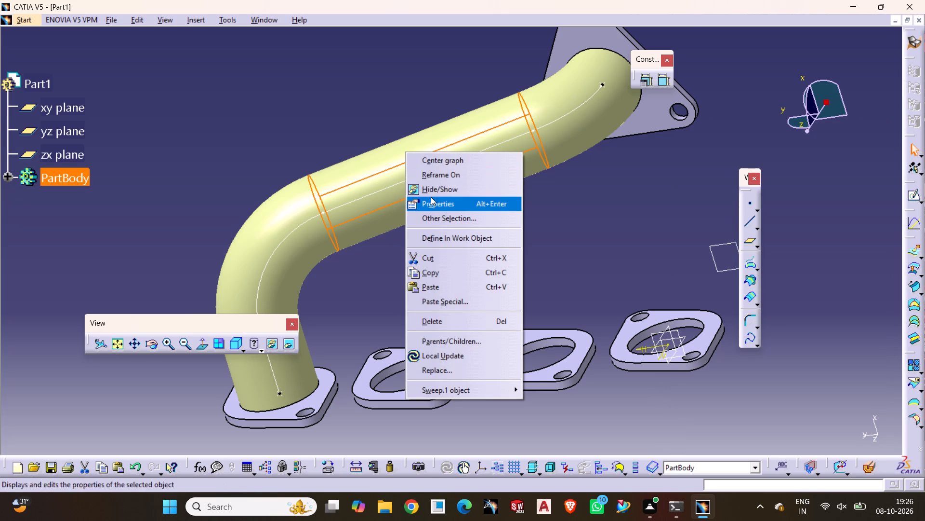
pyautogui.click(431, 193)
pyautogui.click(327, 177)
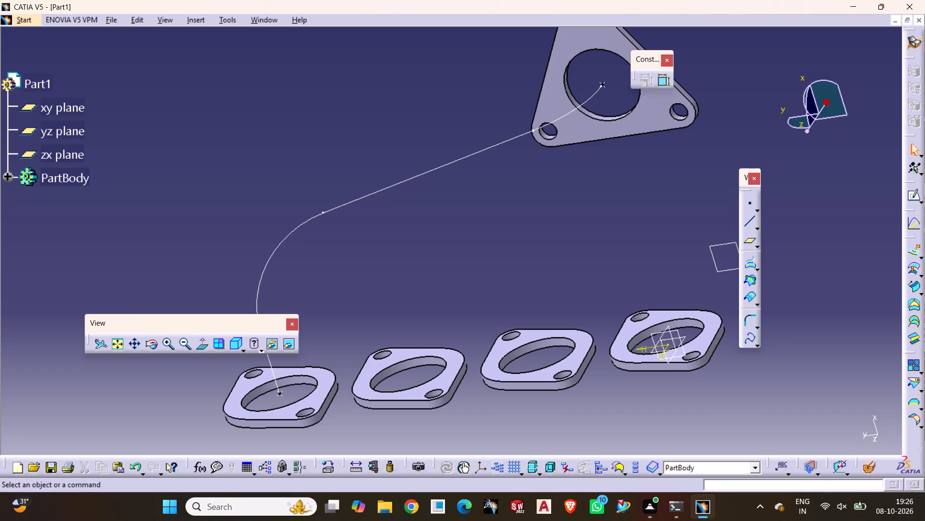
# Create a circle-center point at the large hole of the two-lug flange next to the one already linked by the path.
pyautogui.click(752, 205)
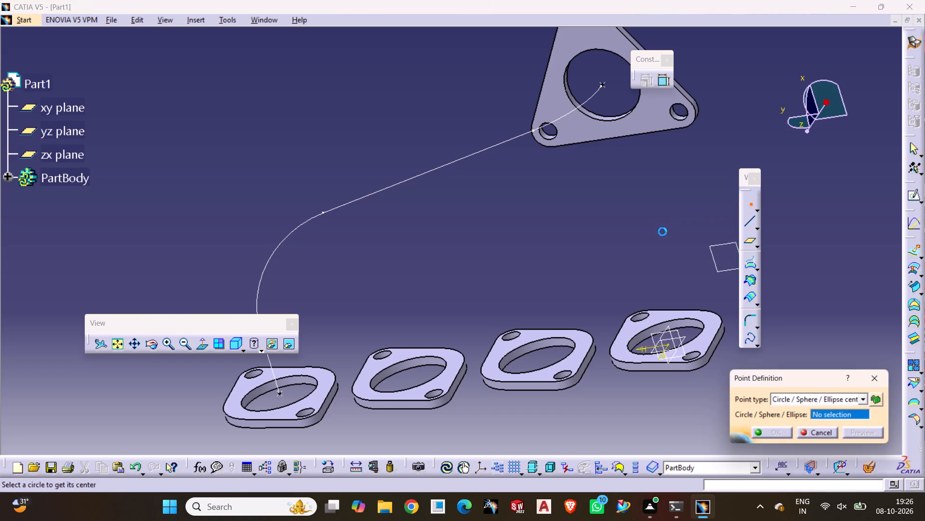
pyautogui.click(408, 359)
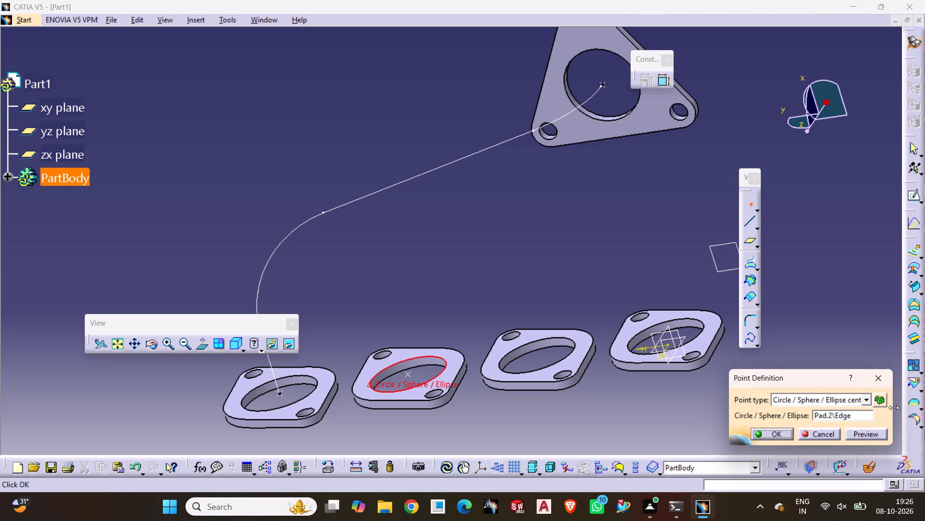
pyautogui.click(775, 432)
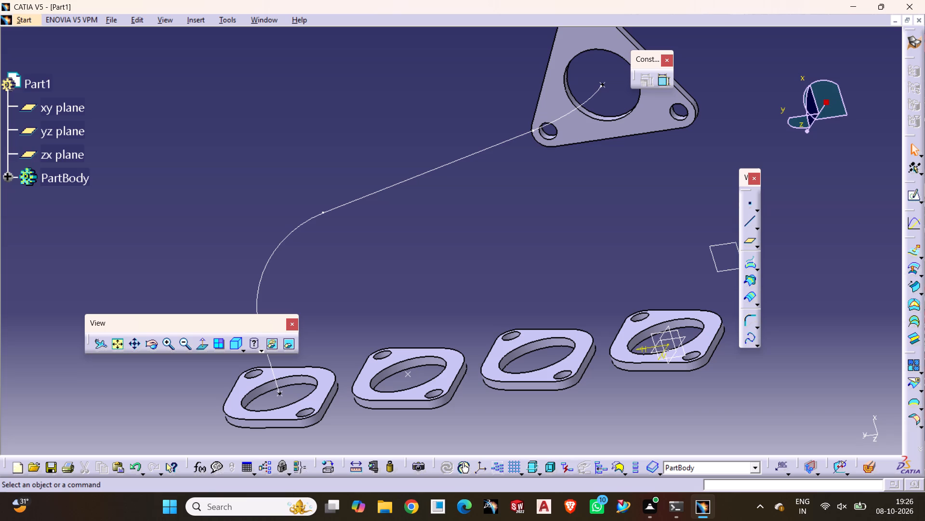
# Create a Point-Direction line from the new flange center point along the X Component, with its end at 139.5 mm.
pyautogui.click(747, 220)
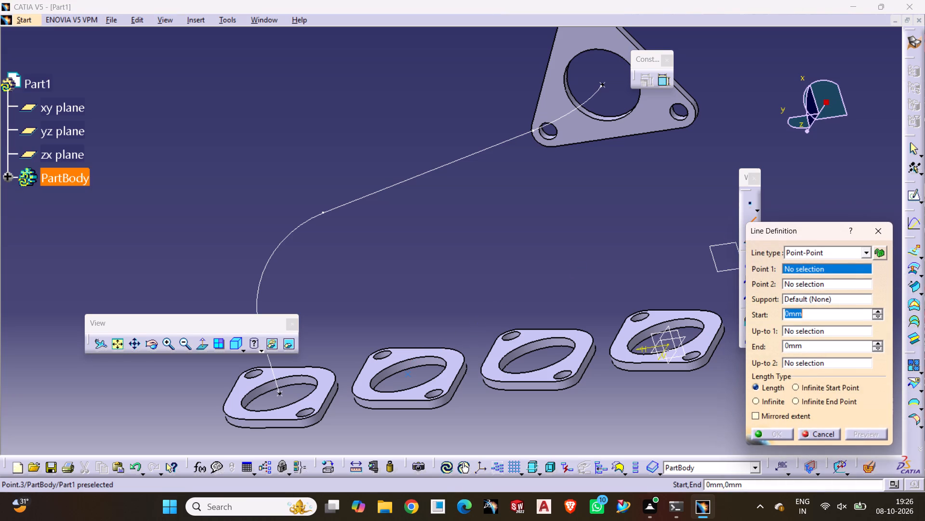
pyautogui.click(408, 375)
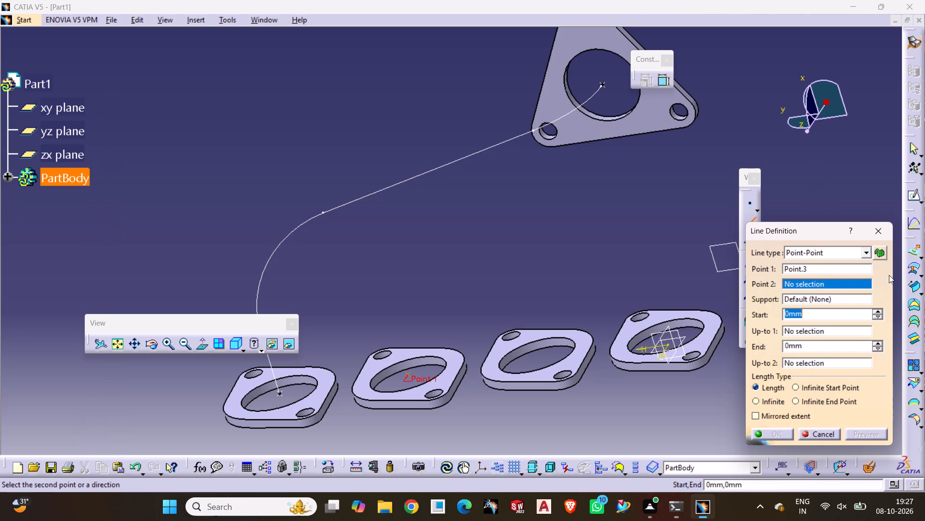
pyautogui.click(868, 253)
pyautogui.click(827, 274)
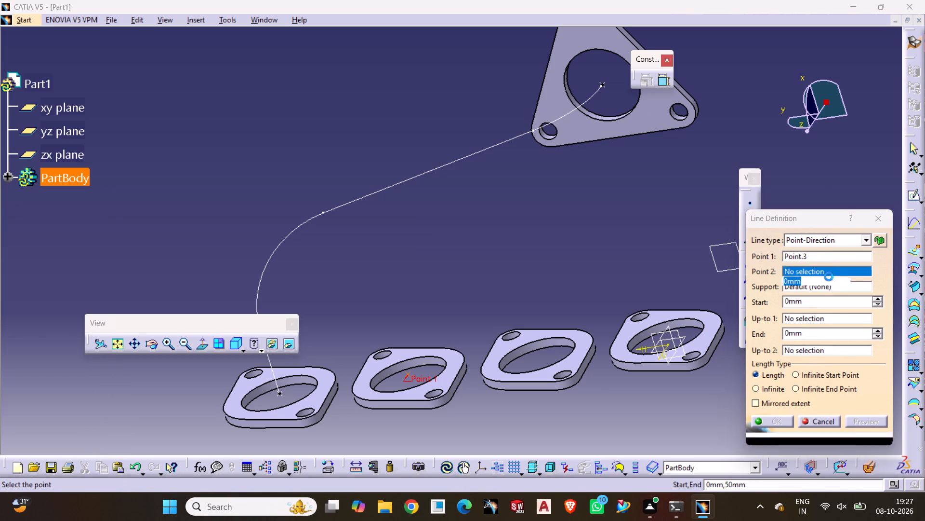
pyautogui.rightClick(805, 258)
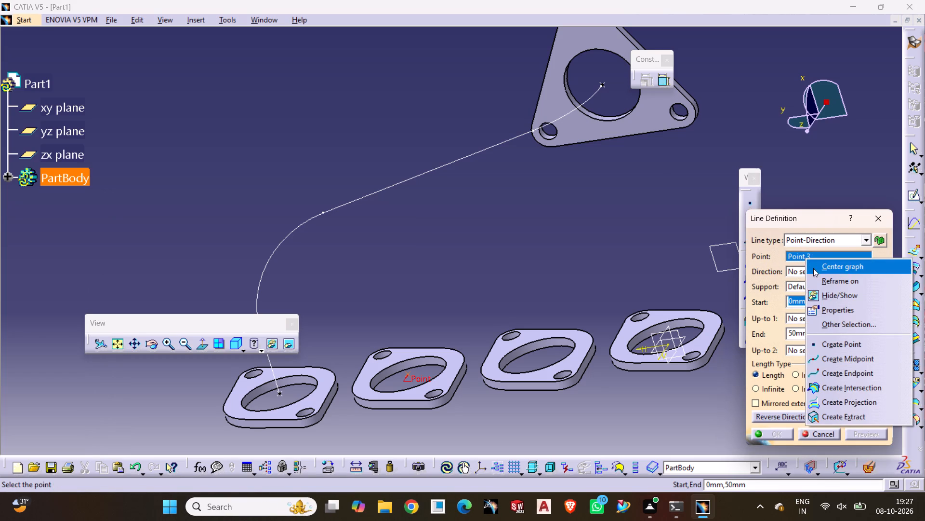
pyautogui.click(761, 263)
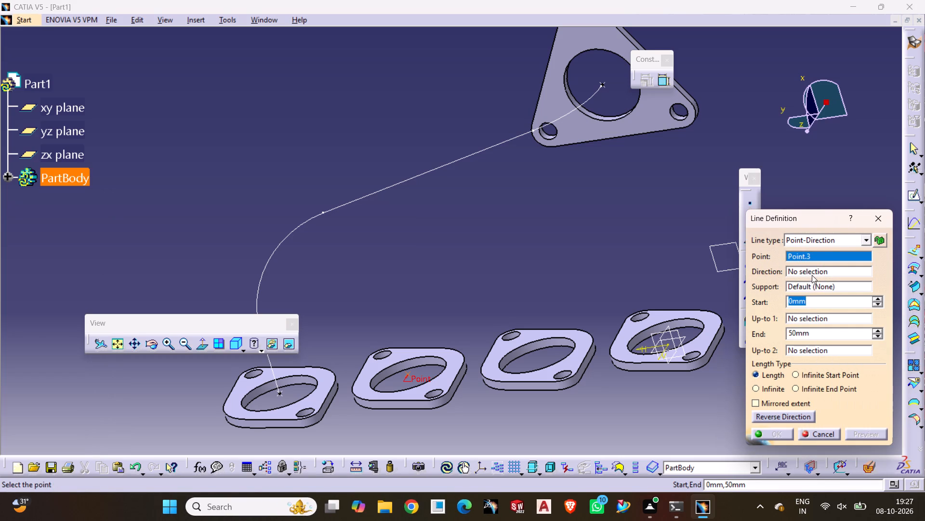
pyautogui.click(812, 272)
pyautogui.rightClick(812, 272)
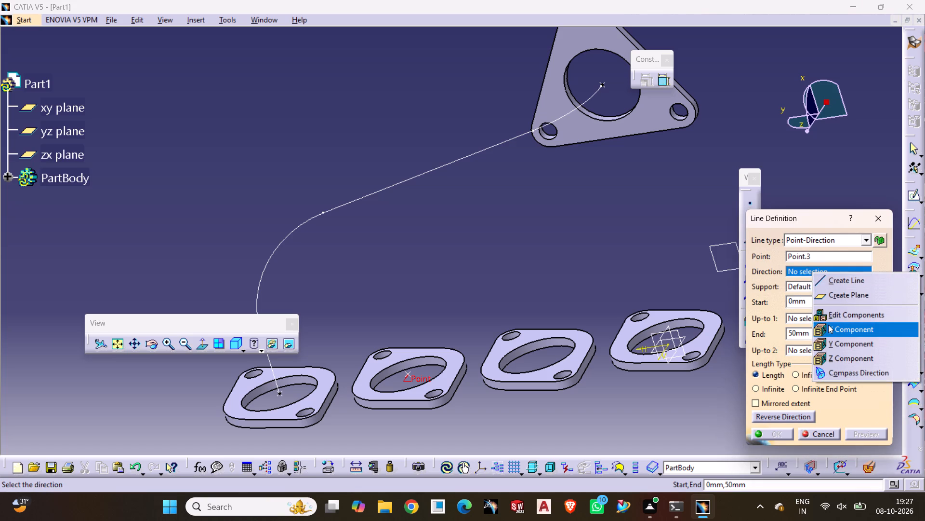
pyautogui.click(828, 324)
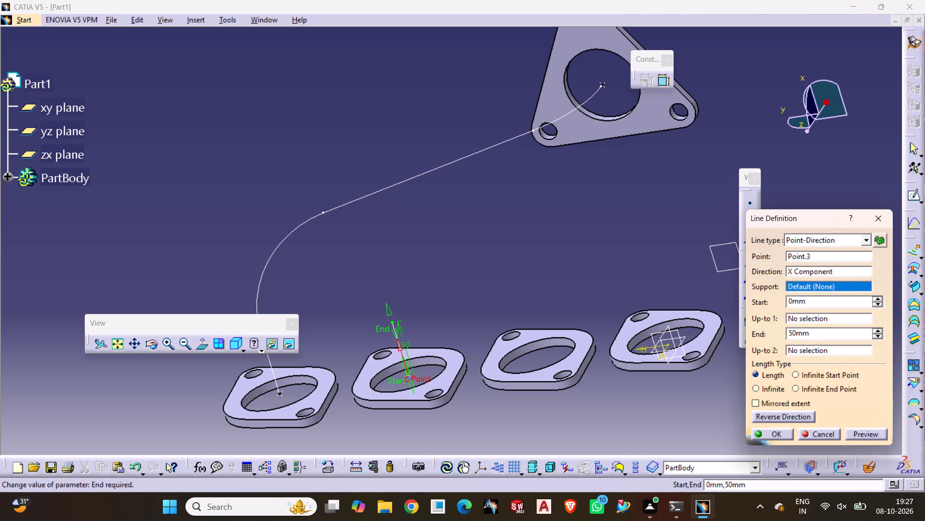
pyautogui.moveTo(818, 335); pyautogui.dragTo(751, 344)
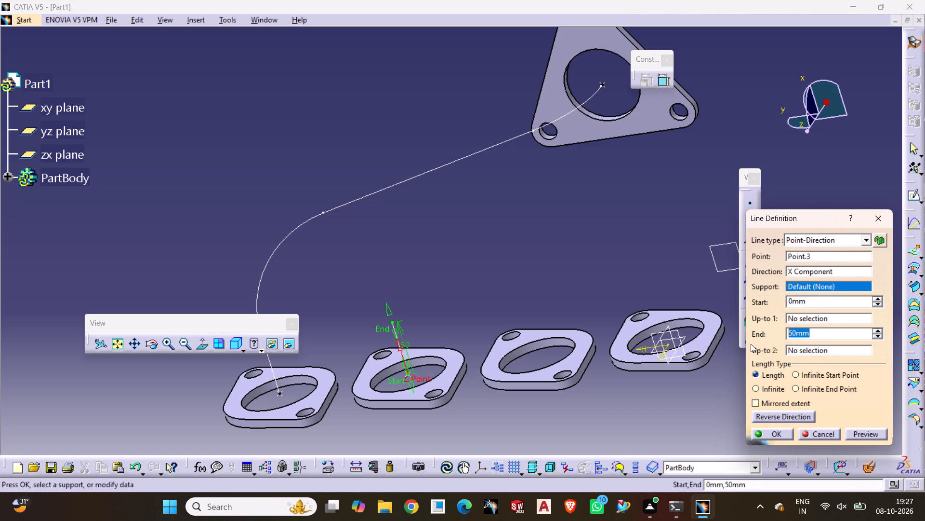
pyautogui.write('139.50')
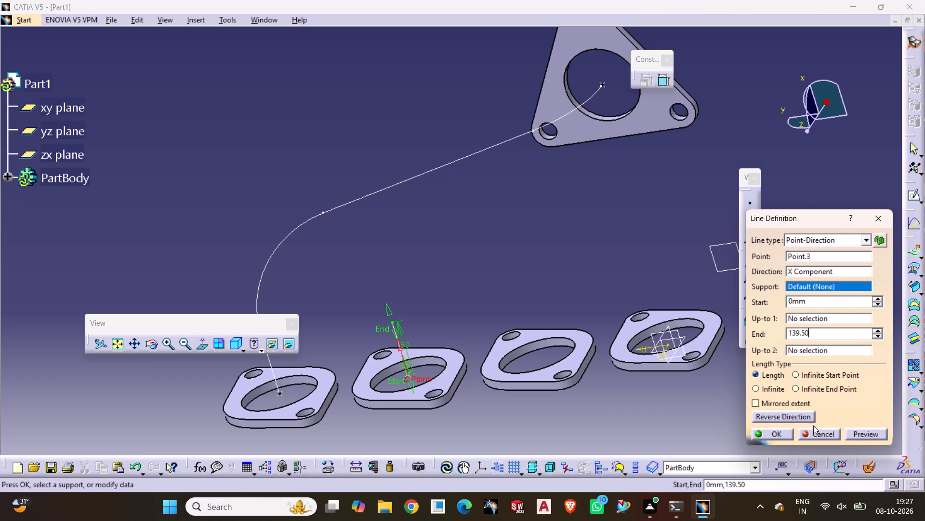
pyautogui.click(859, 434)
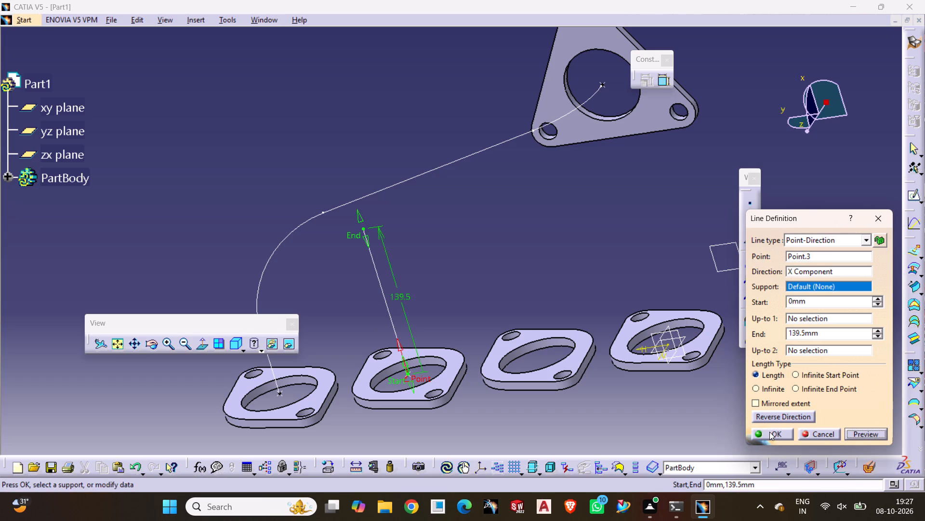
pyautogui.click(769, 432)
pyautogui.click(590, 248)
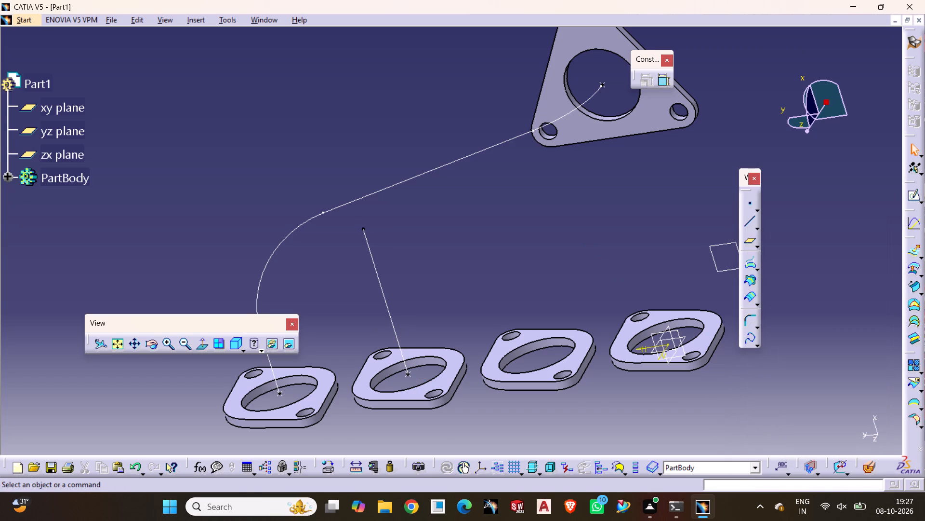
pyautogui.moveTo(592, 252); pyautogui.dragTo(586, 287, button='middle')
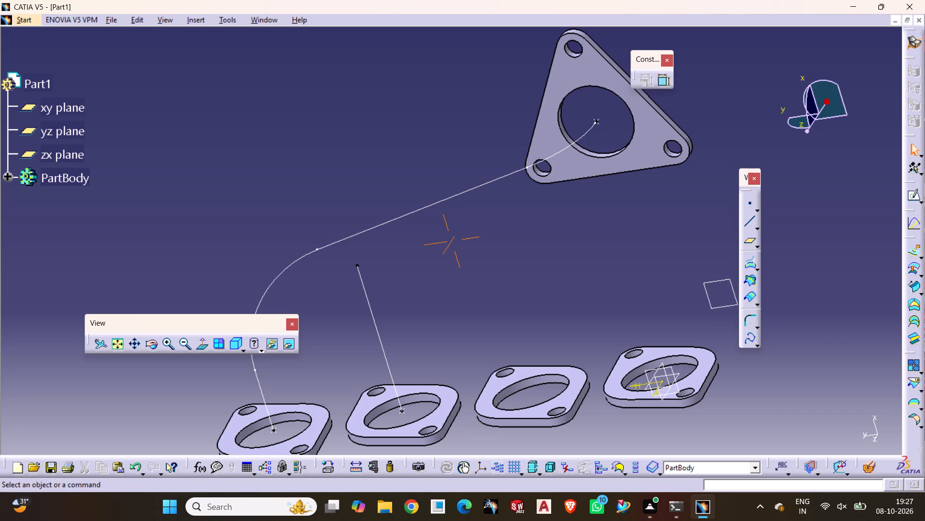
# Create a Point-Direction line from the triangular flange's center point along the Z Component, with its end at 50 mm.
pyautogui.click(752, 220)
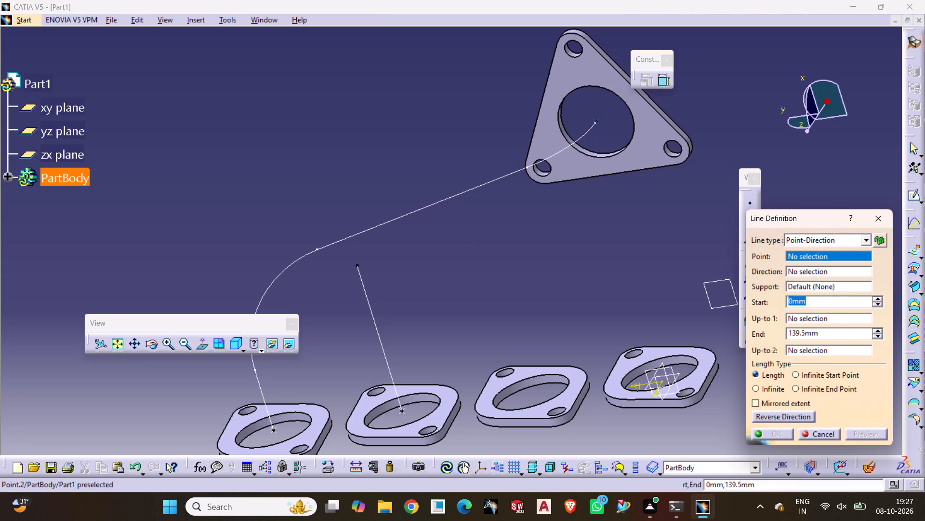
pyautogui.click(596, 122)
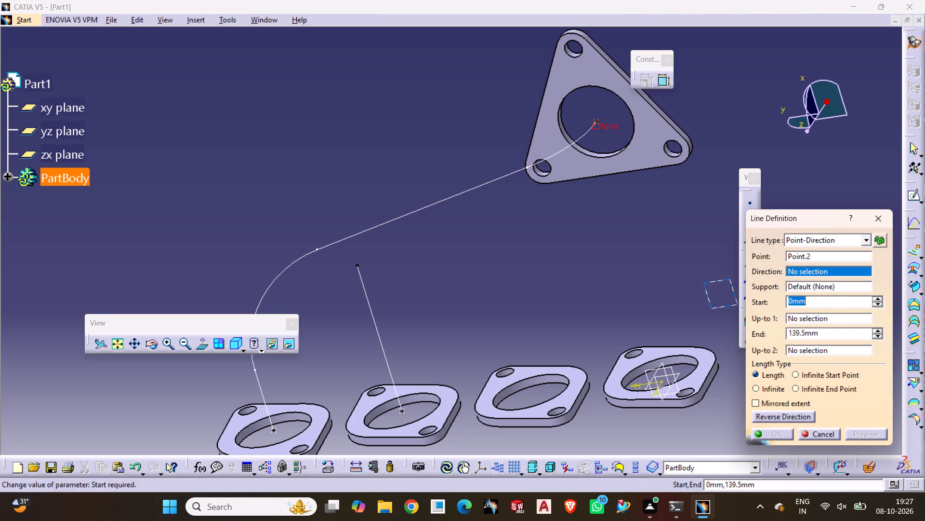
pyautogui.click(811, 273)
pyautogui.rightClick(819, 273)
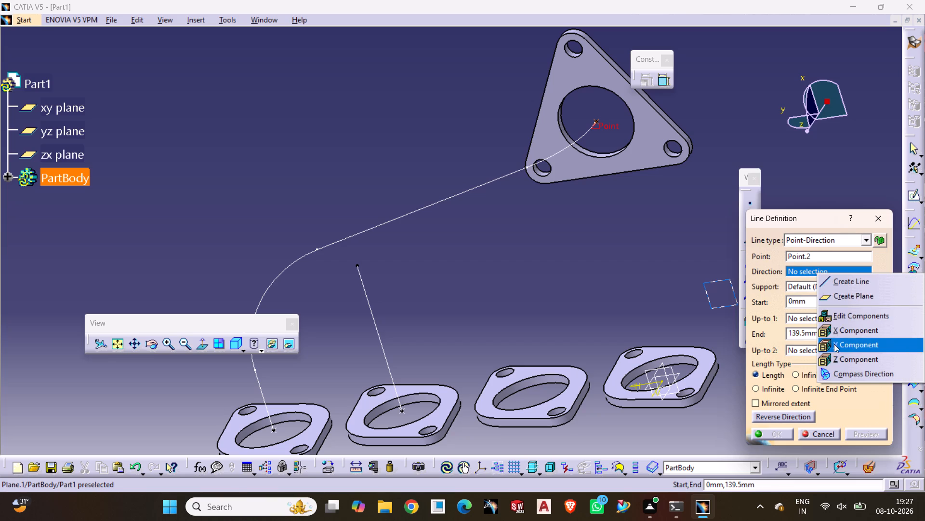
pyautogui.click(834, 352)
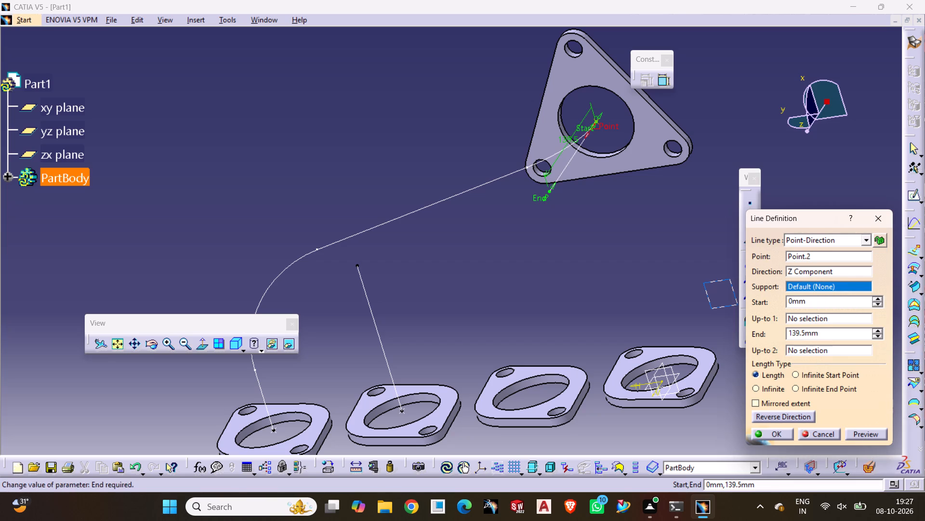
pyautogui.moveTo(828, 335); pyautogui.dragTo(778, 335)
pyautogui.write('50')
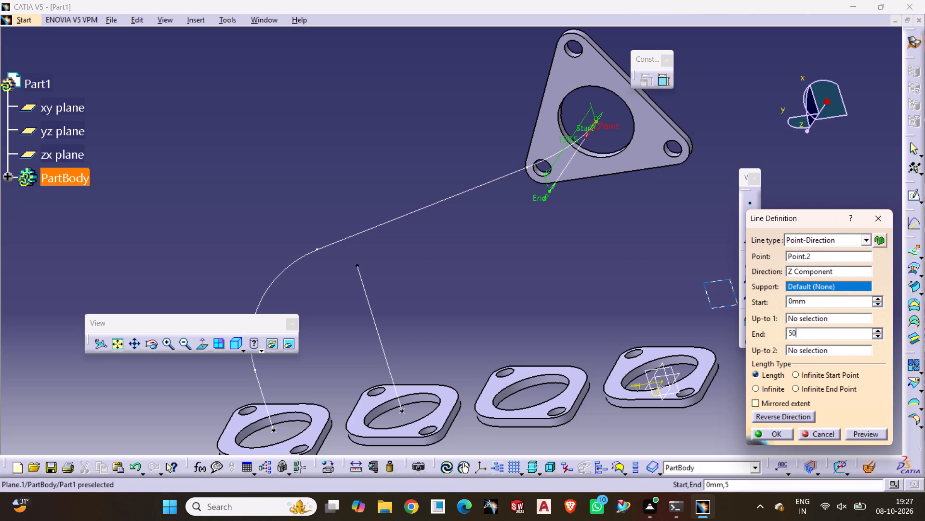
pyautogui.click(862, 435)
pyautogui.click(777, 435)
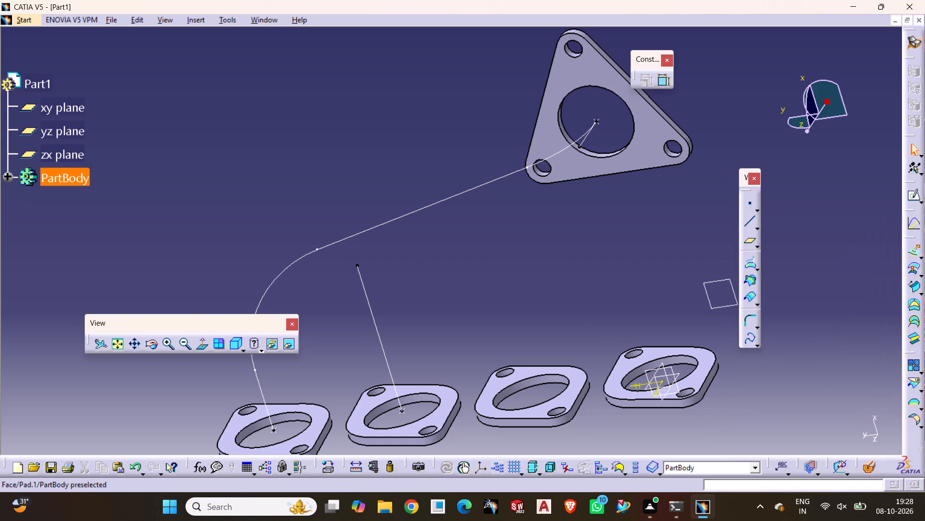
# Create a Point-Point line joining the free end of the 50 mm line to the free end of the second two-lug flange's line.
pyautogui.moveTo(579, 287); pyautogui.dragTo(565, 306, button='middle')
pyautogui.click(746, 227)
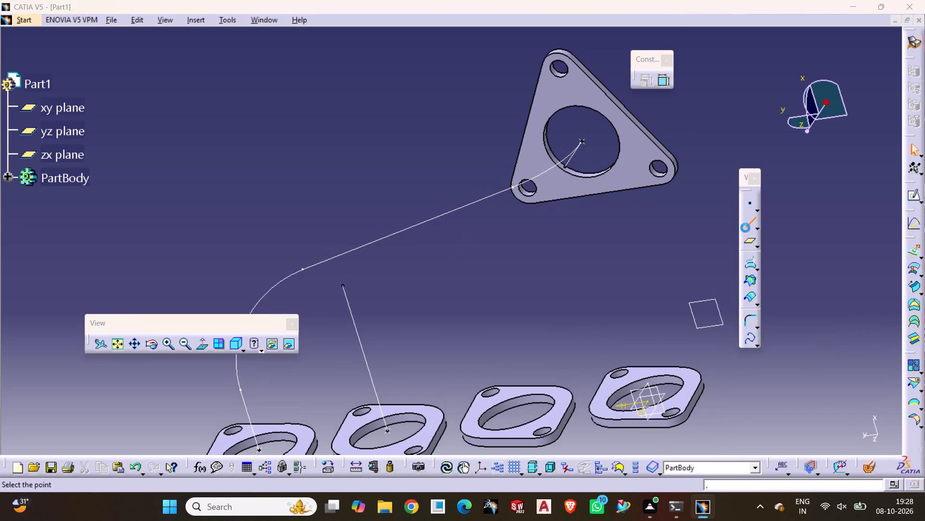
pyautogui.click(566, 167)
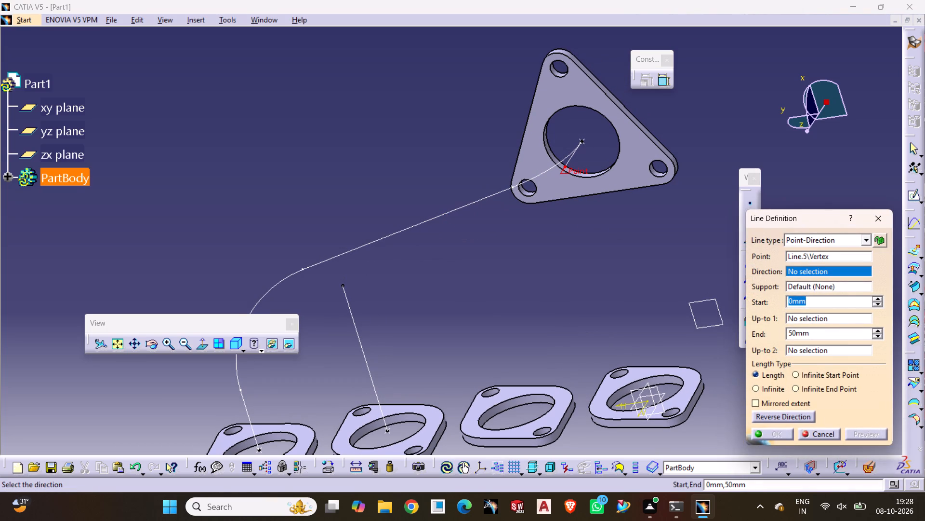
pyautogui.click(342, 284)
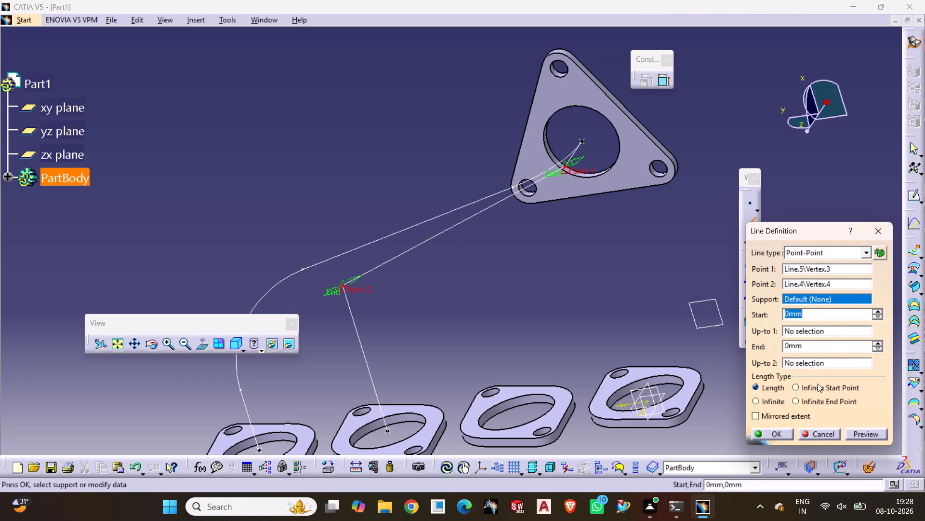
pyautogui.click(784, 436)
pyautogui.click(523, 310)
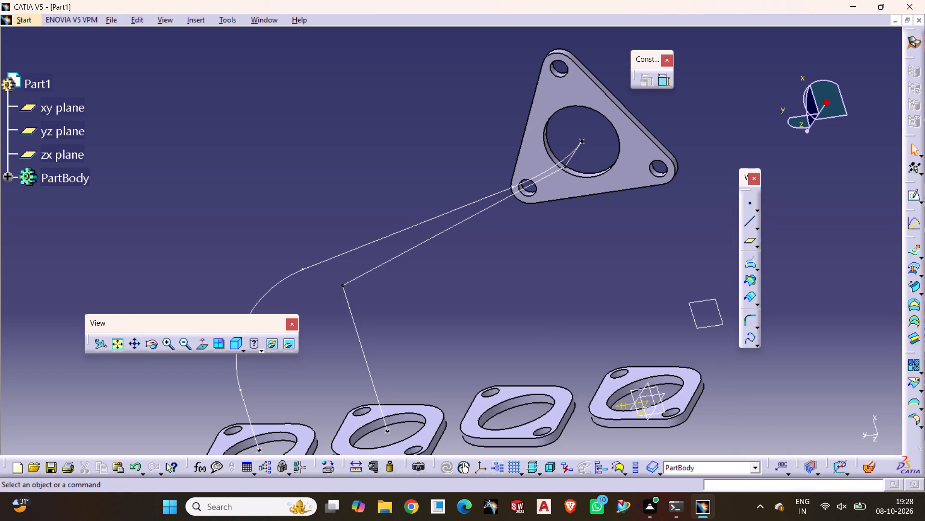
# Round the corner between the connecting line and the second two-lug flange's line with a 90 mm radius, trimming both elements.
pyautogui.click(746, 315)
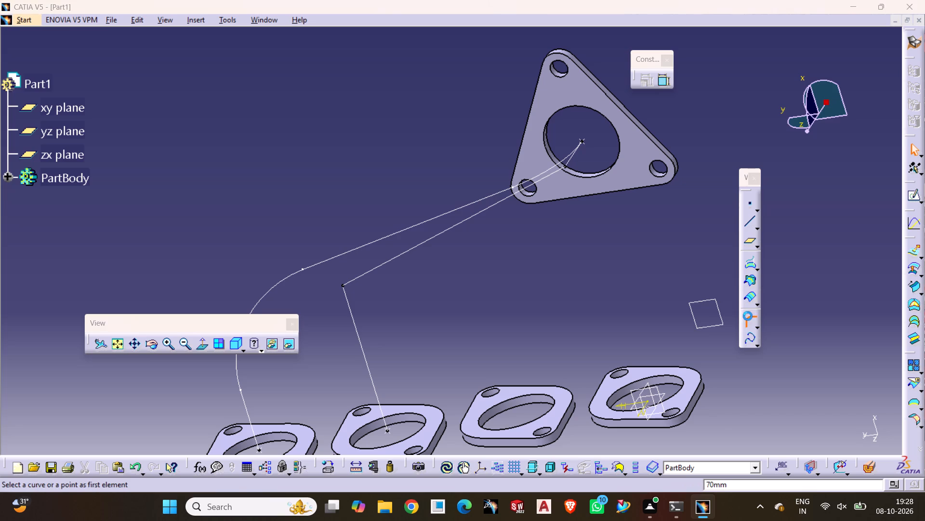
pyautogui.click(406, 252)
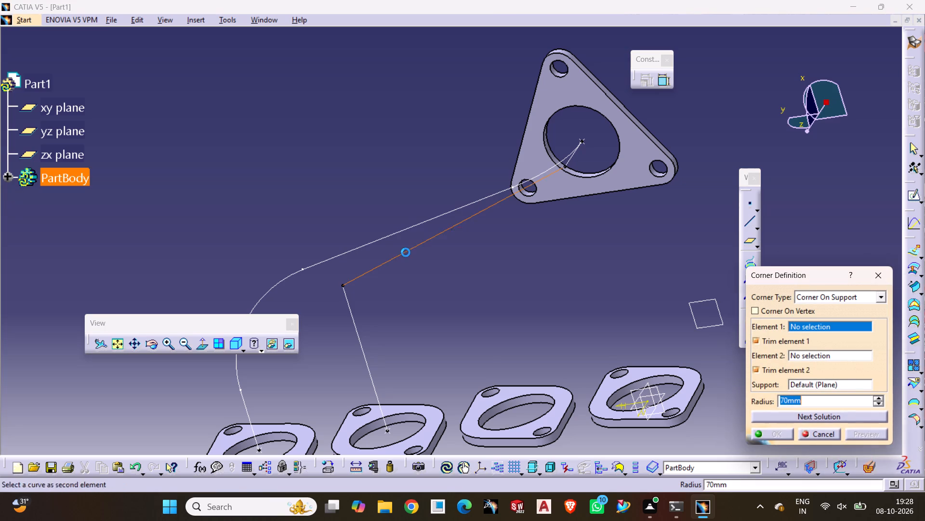
pyautogui.click(352, 316)
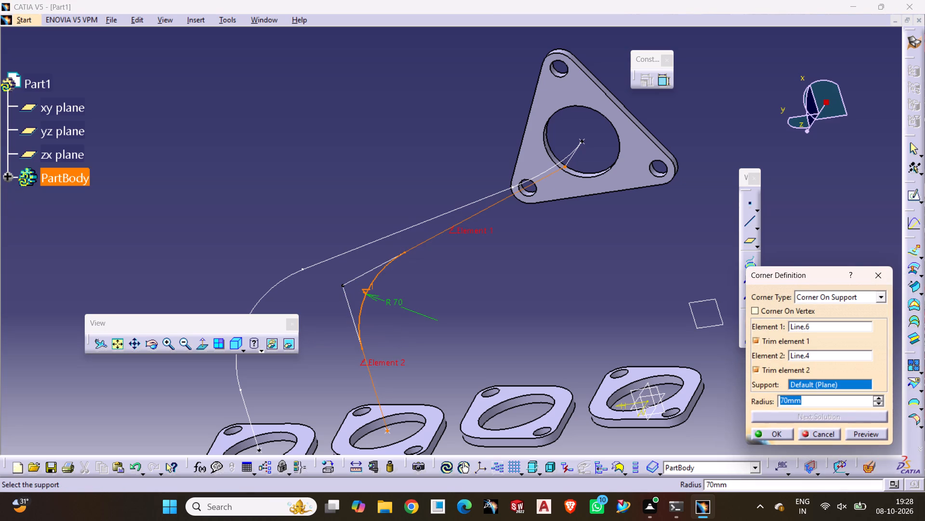
pyautogui.click(877, 398)
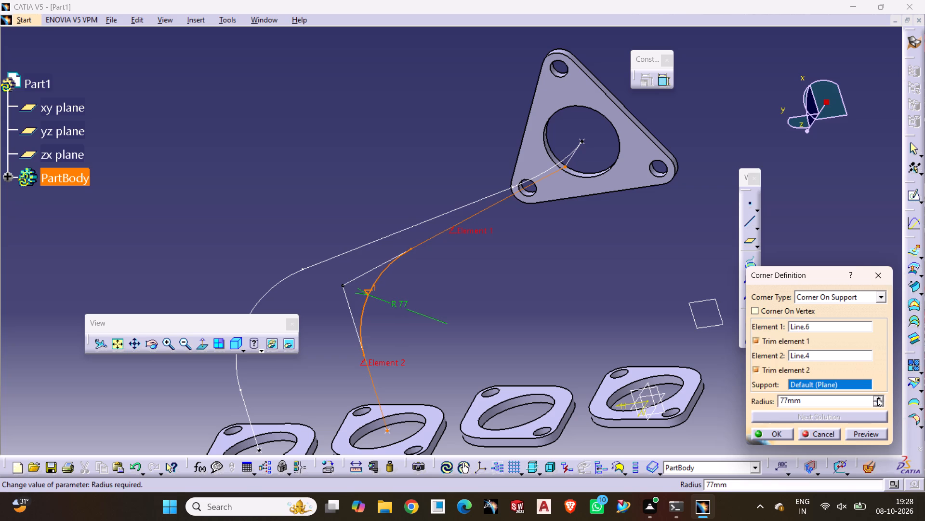
pyautogui.doubleClick(877, 398)
pyautogui.tripleClick(877, 398)
pyautogui.click(877, 398)
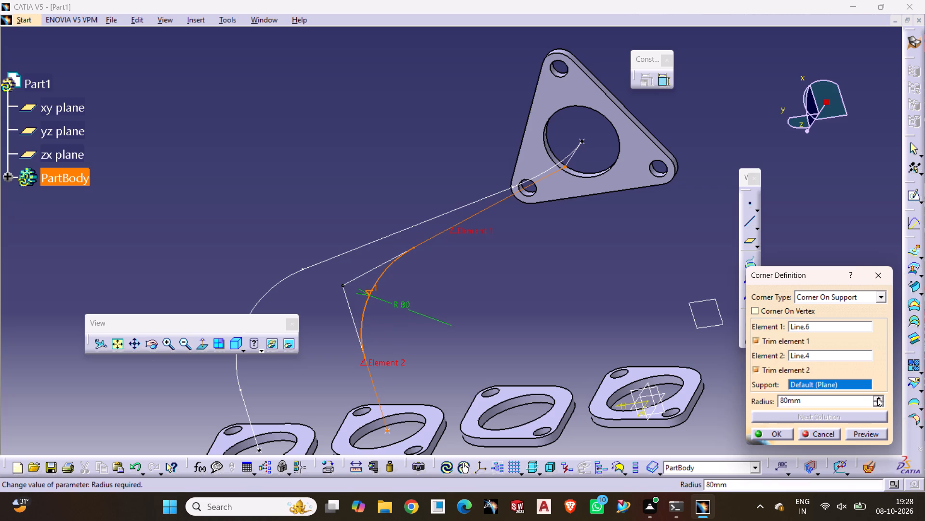
pyautogui.tripleClick(877, 398)
pyautogui.tripleClick(877, 398)
pyautogui.tripleClick(877, 398)
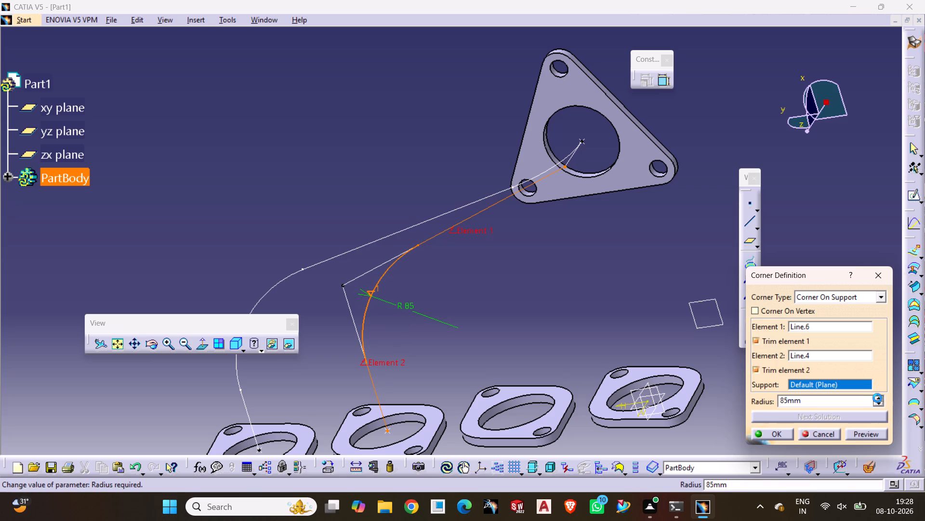
pyautogui.click(877, 398)
pyautogui.click(877, 398)
pyautogui.doubleClick(877, 398)
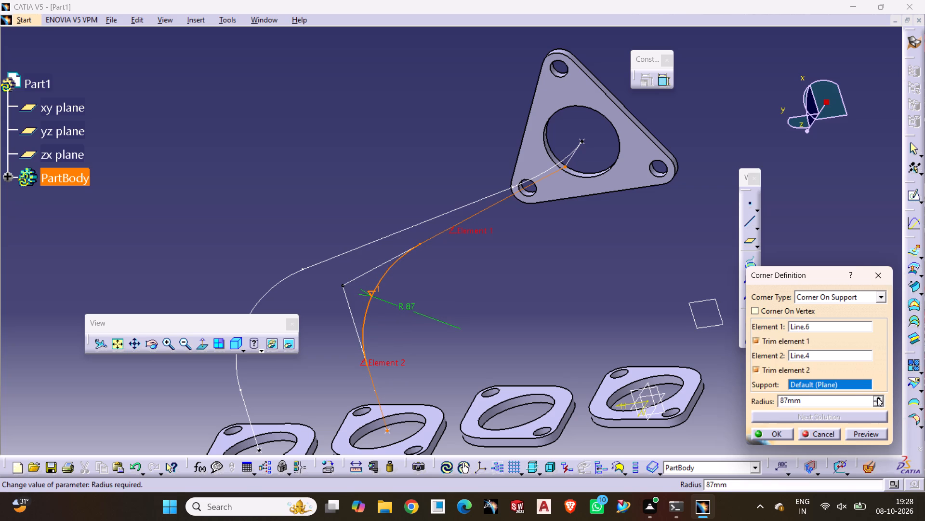
pyautogui.click(877, 398)
pyautogui.click(877, 398)
pyautogui.click(877, 398)
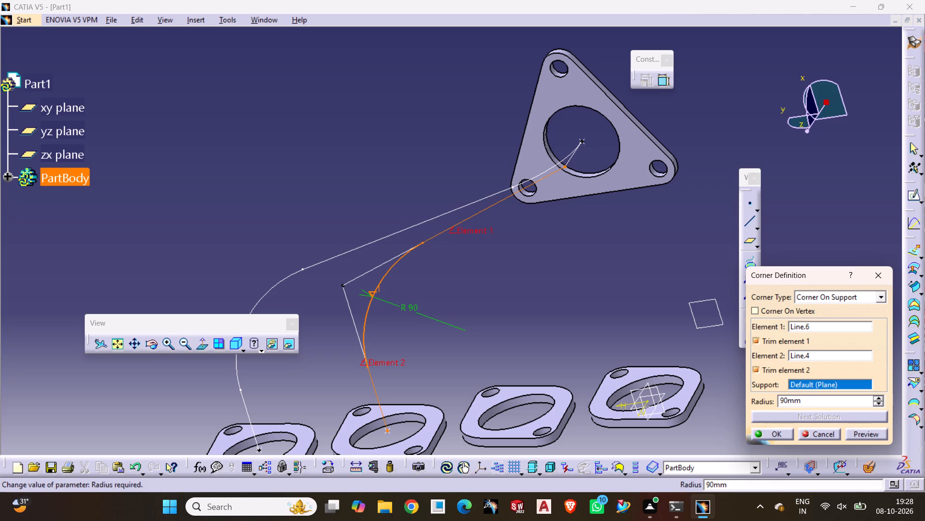
pyautogui.click(861, 432)
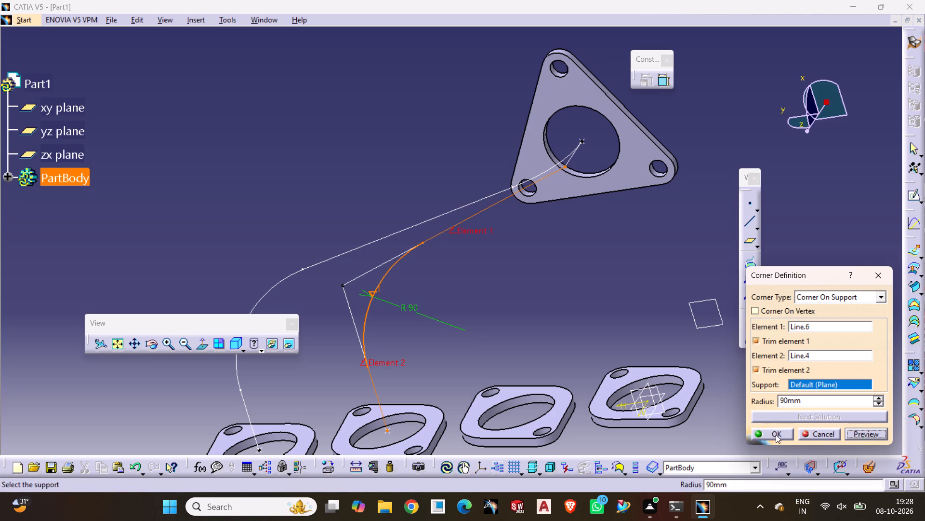
pyautogui.click(775, 434)
pyautogui.click(515, 295)
# Round the corner between the triangular flange's 50 mm line and the second path with a 70 mm radius, trimming both elements.
pyautogui.moveTo(573, 288); pyautogui.dragTo(554, 378, button='middle')
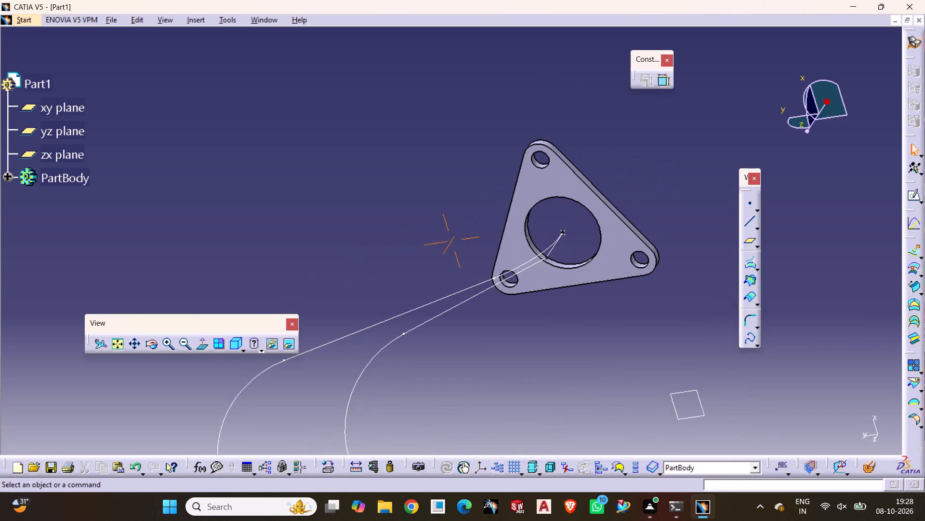
pyautogui.tripleClick(168, 345)
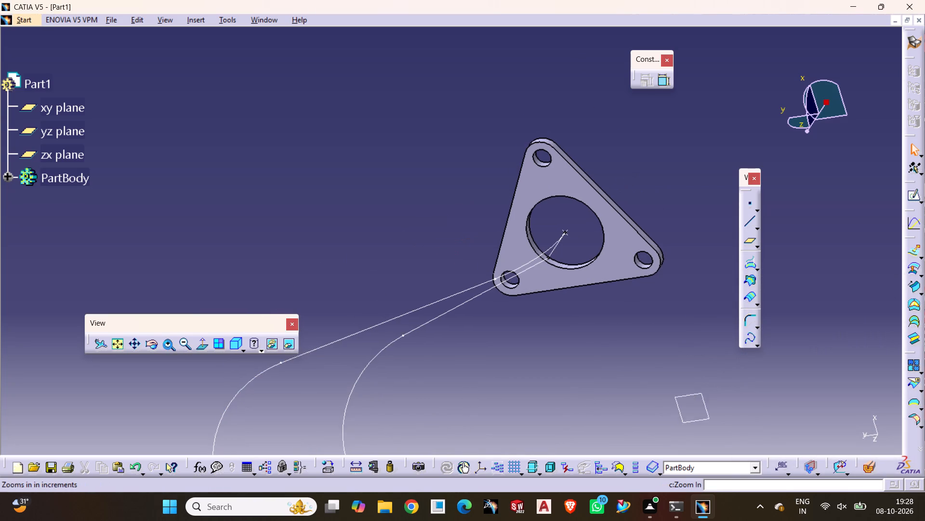
pyautogui.tripleClick(168, 345)
pyautogui.tripleClick(168, 345)
pyautogui.moveTo(168, 345); pyautogui.dragTo(174, 345)
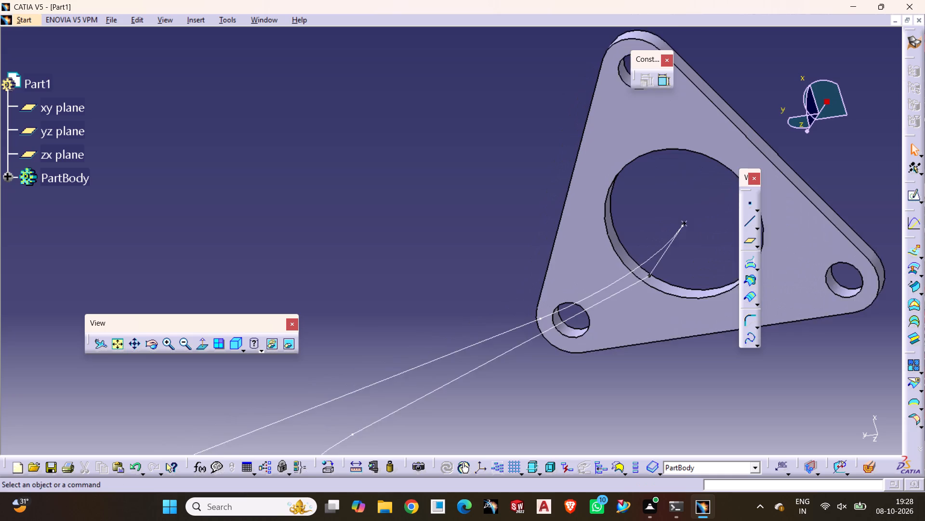
pyautogui.moveTo(669, 374); pyautogui.dragTo(557, 358, button='middle')
pyautogui.click(753, 315)
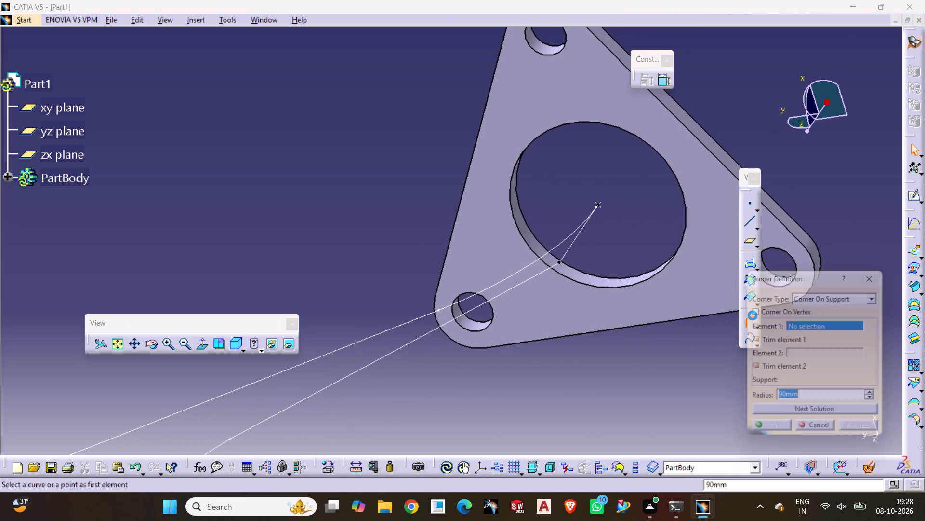
pyautogui.click(576, 244)
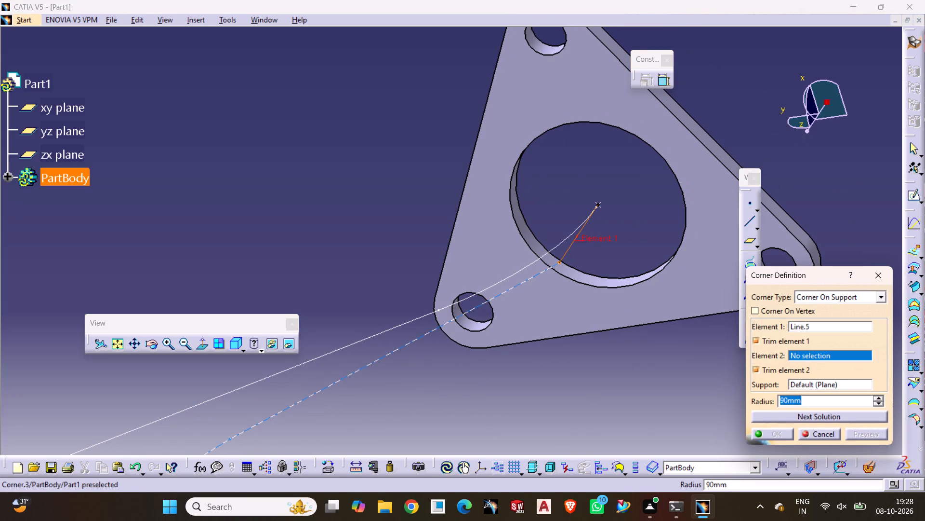
pyautogui.click(537, 274)
pyautogui.click(879, 403)
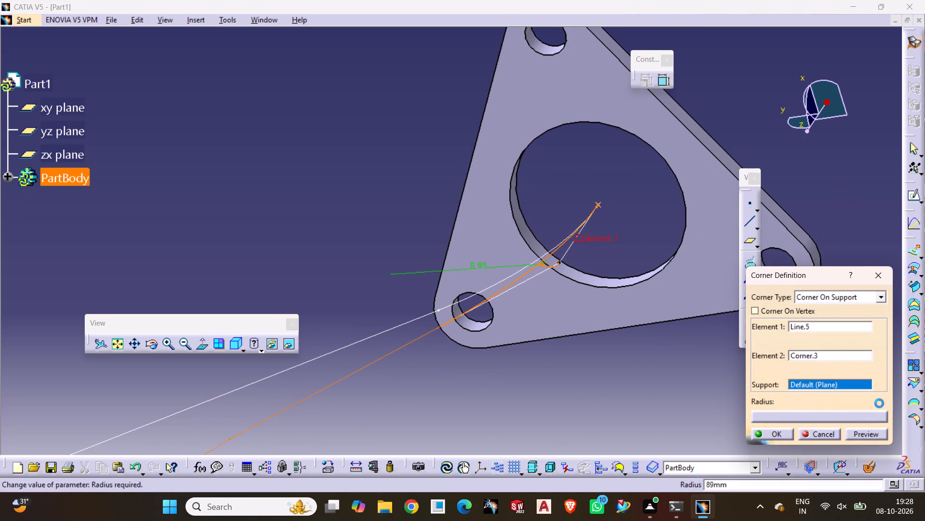
pyautogui.click(879, 403)
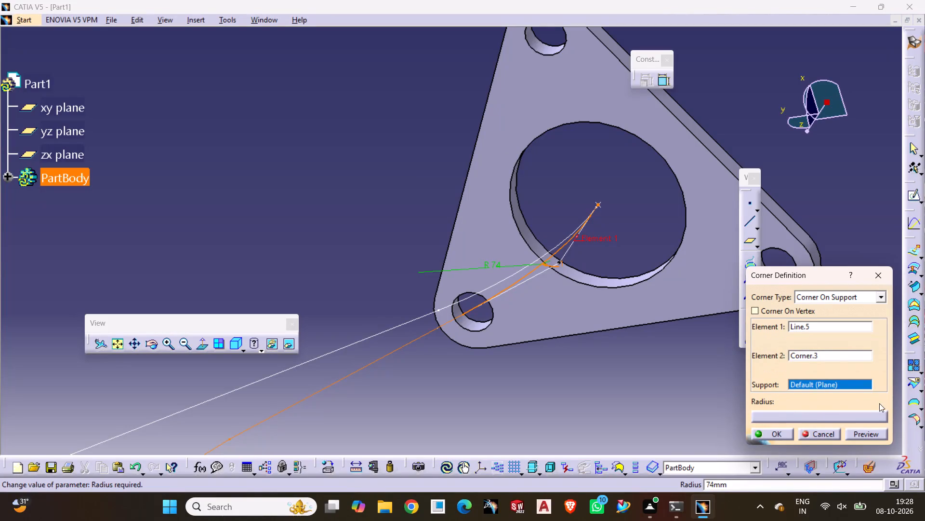
pyautogui.tripleClick(879, 403)
pyautogui.tripleClick(879, 403)
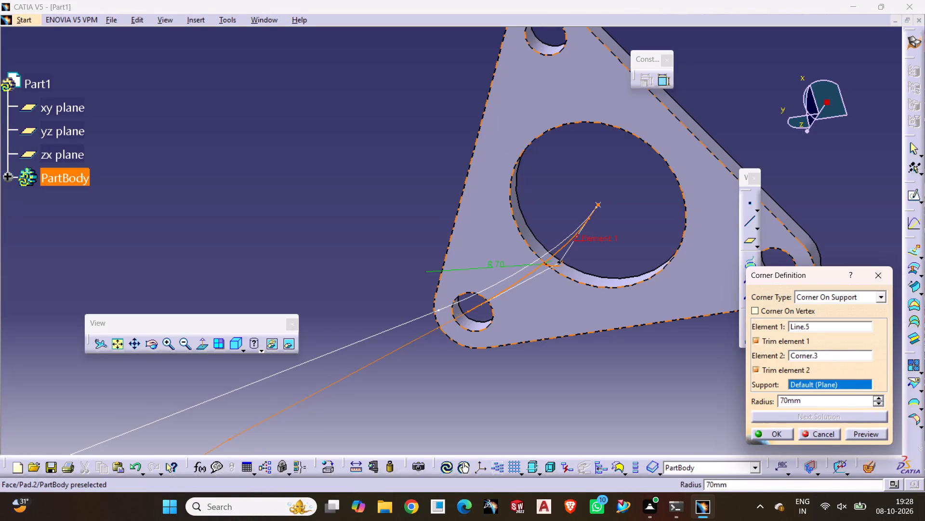
pyautogui.click(861, 440)
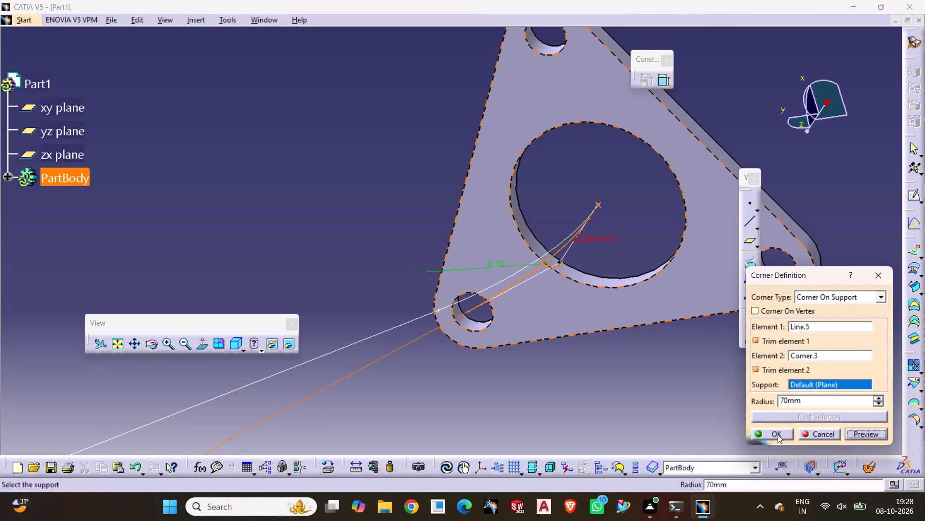
pyautogui.click(778, 435)
pyautogui.click(595, 384)
# Create a circle-center point at the large hole of the third two-lug flange, next to the second one linked by a path.
pyautogui.moveTo(603, 386); pyautogui.dragTo(638, 287, button='middle')
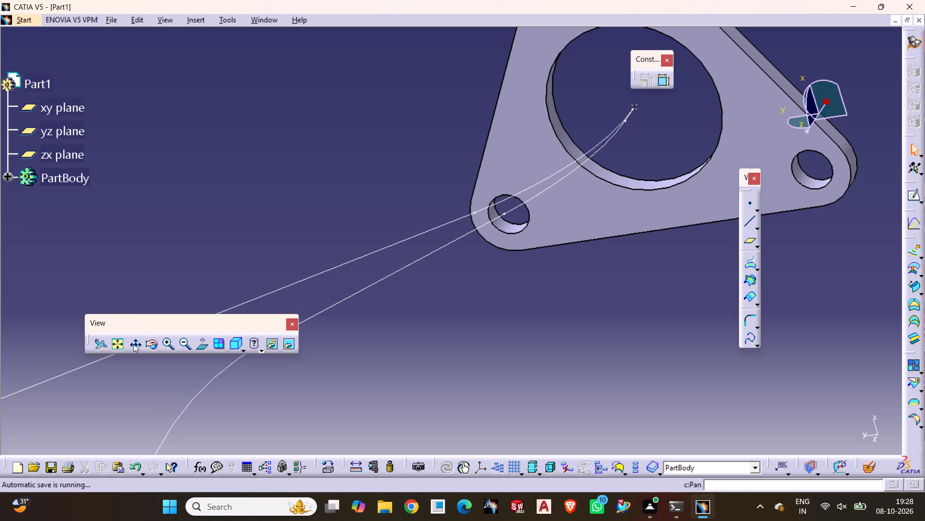
pyautogui.click(119, 343)
pyautogui.moveTo(544, 260); pyautogui.dragTo(520, 296, button='middle')
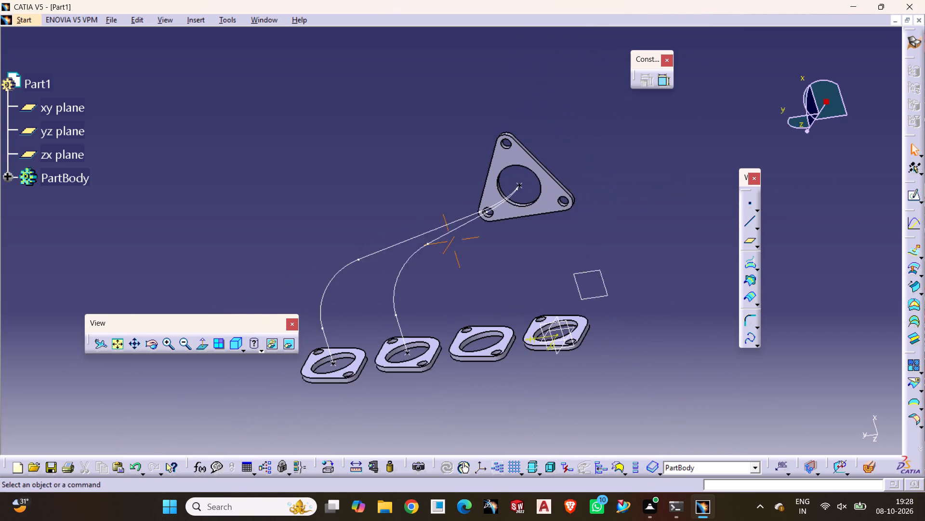
pyautogui.moveTo(520, 296); pyautogui.dragTo(520, 297, button='middle')
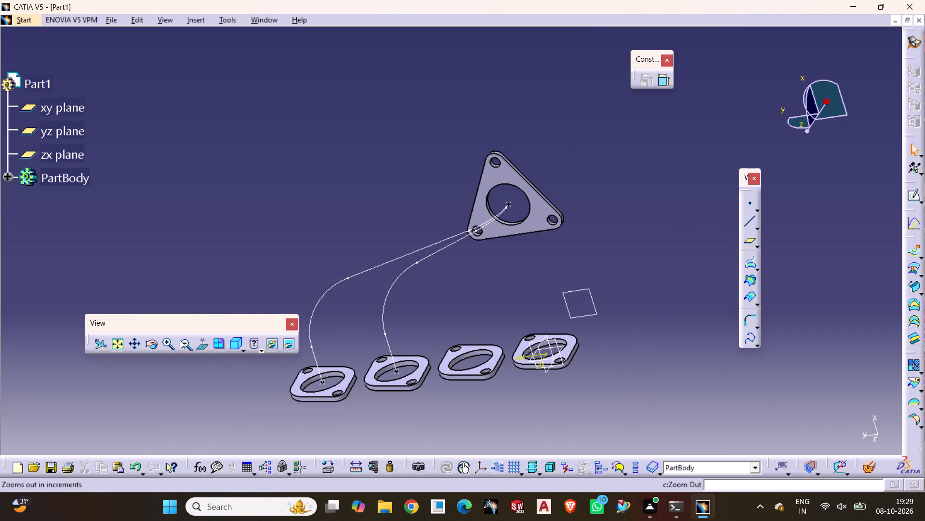
pyautogui.tripleClick(168, 343)
pyautogui.click(168, 343)
pyautogui.moveTo(417, 332); pyautogui.dragTo(428, 280, button='middle')
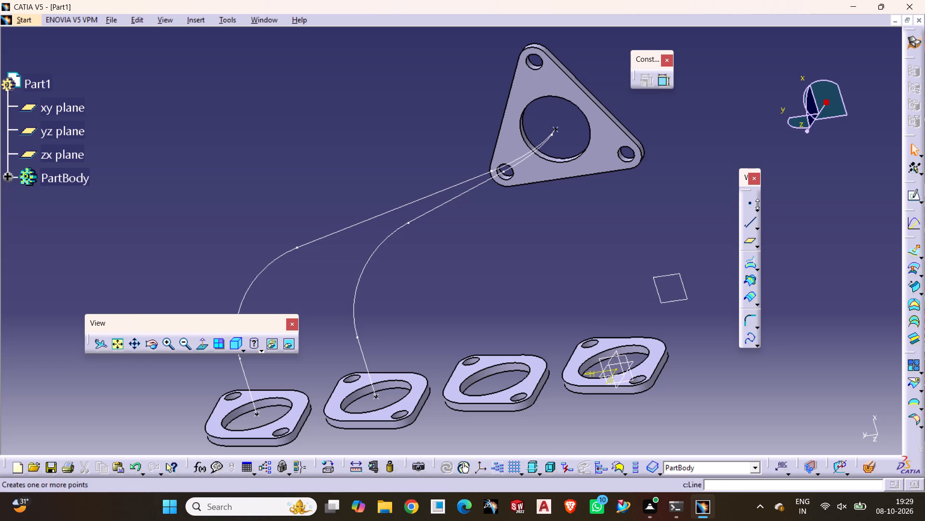
pyautogui.click(752, 206)
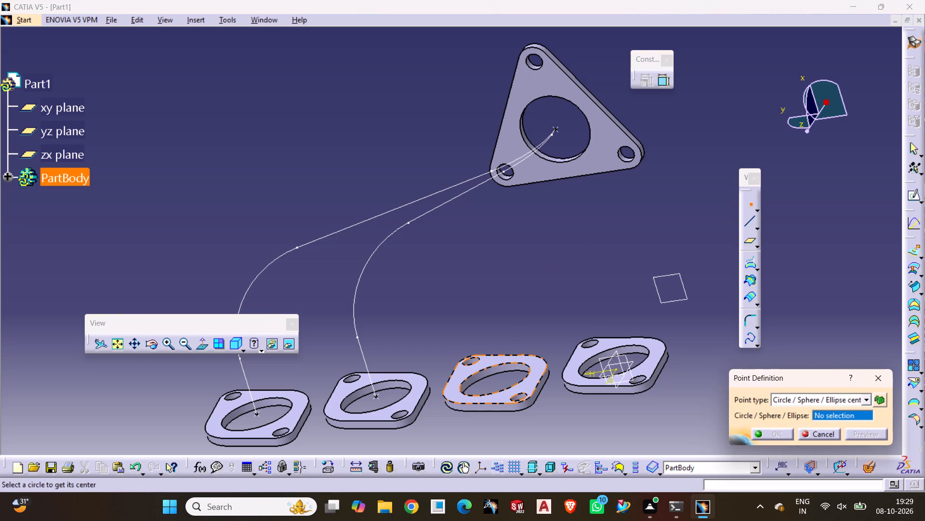
pyautogui.click(490, 366)
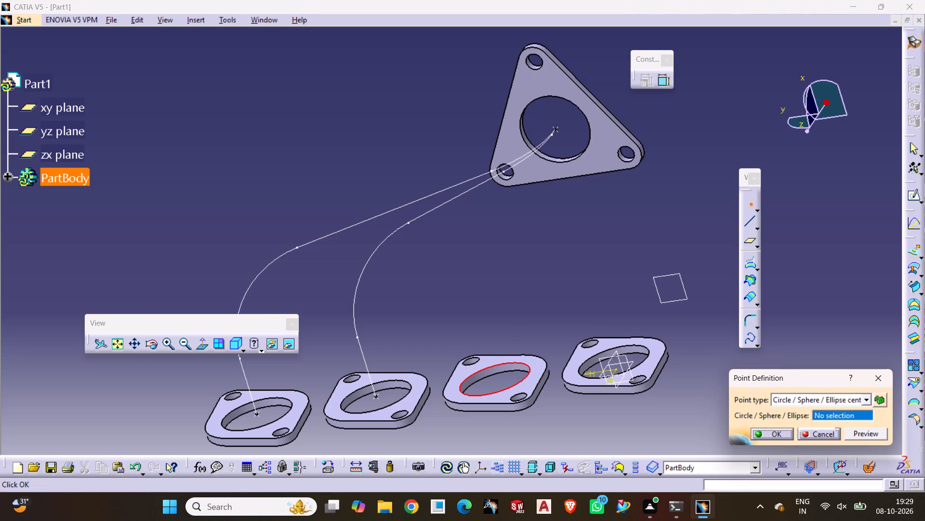
pyautogui.click(782, 436)
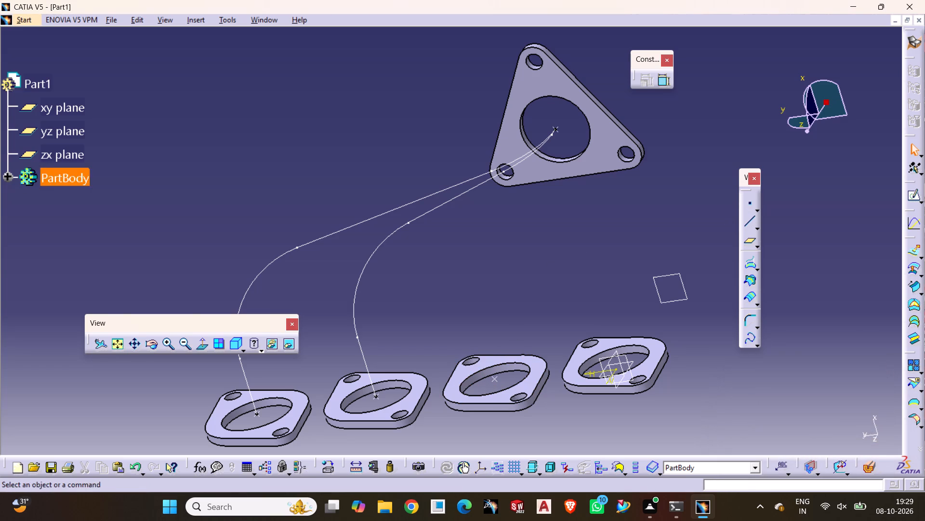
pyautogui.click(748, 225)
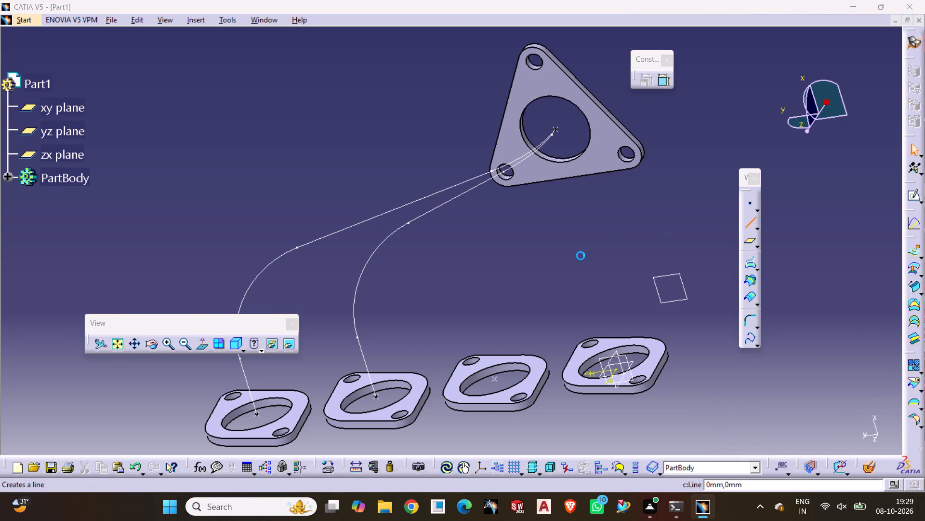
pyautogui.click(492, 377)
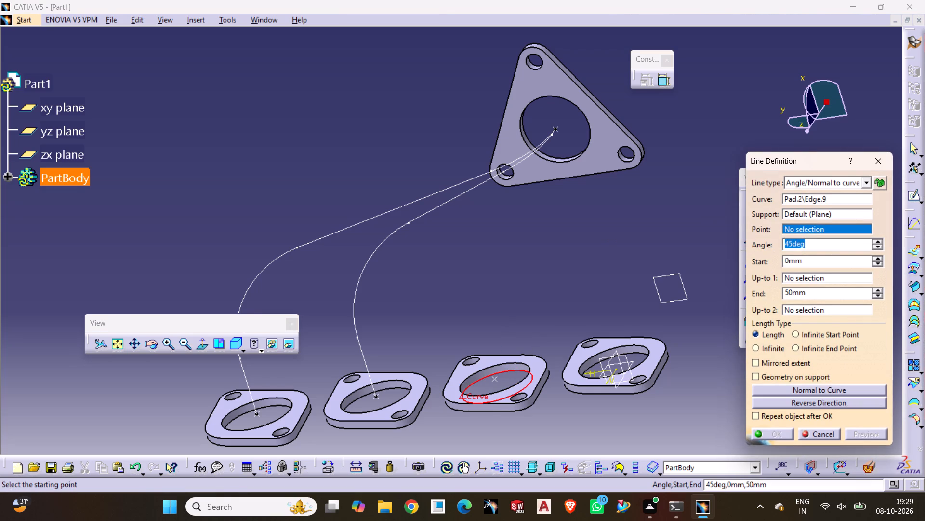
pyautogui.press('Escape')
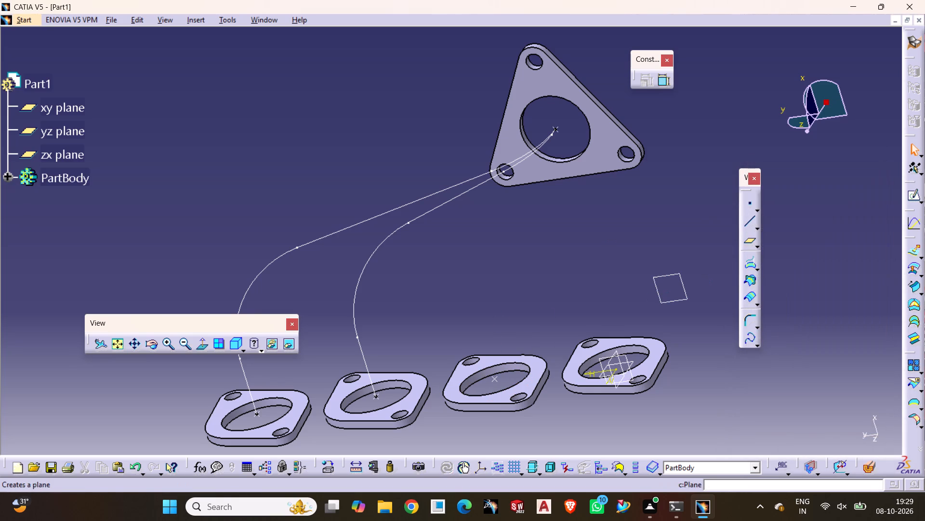
# Create a Point-Direction line from the third two-lug flange's centre point along the X component, 139.50 mm long.
pyautogui.click(754, 220)
pyautogui.click(776, 232)
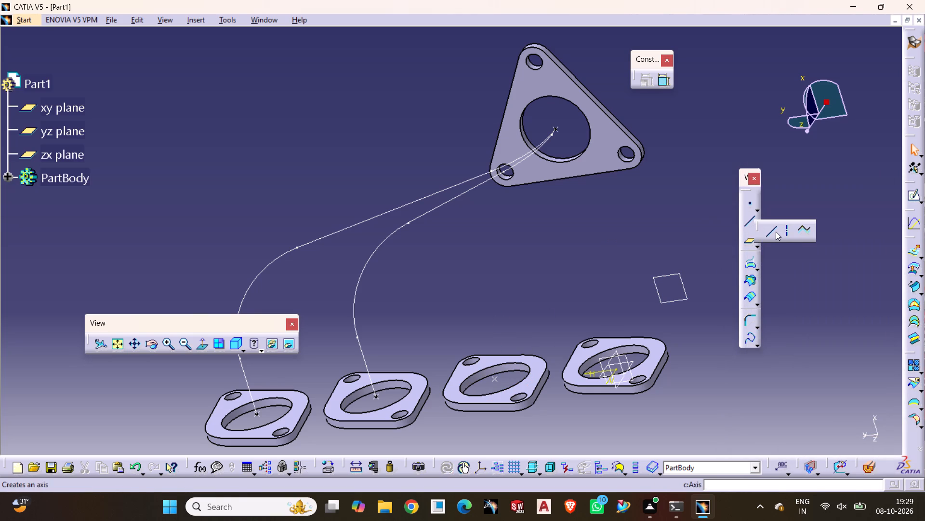
pyautogui.click(498, 379)
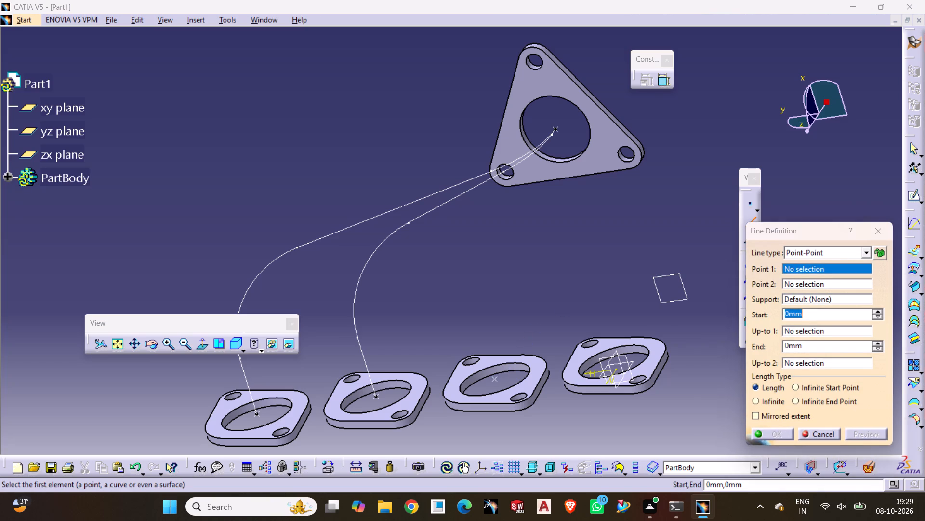
pyautogui.click(495, 380)
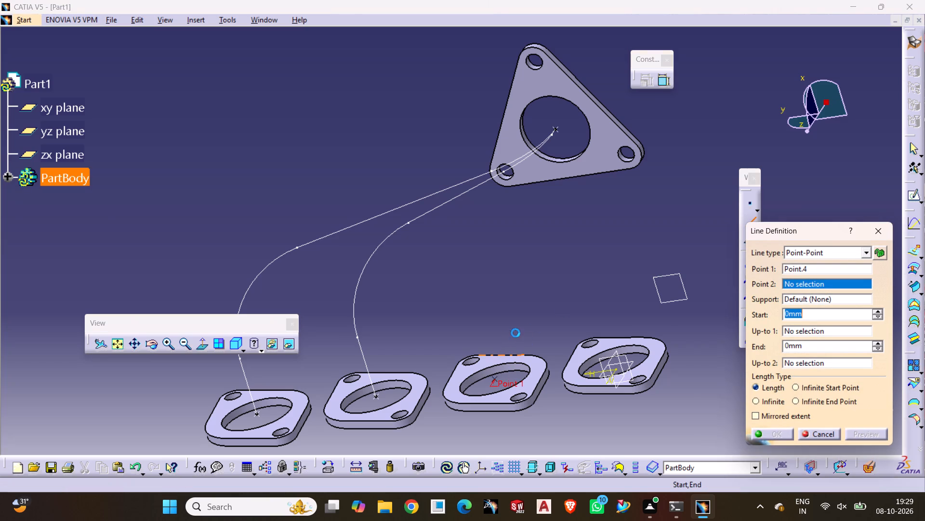
pyautogui.click(865, 255)
pyautogui.click(828, 272)
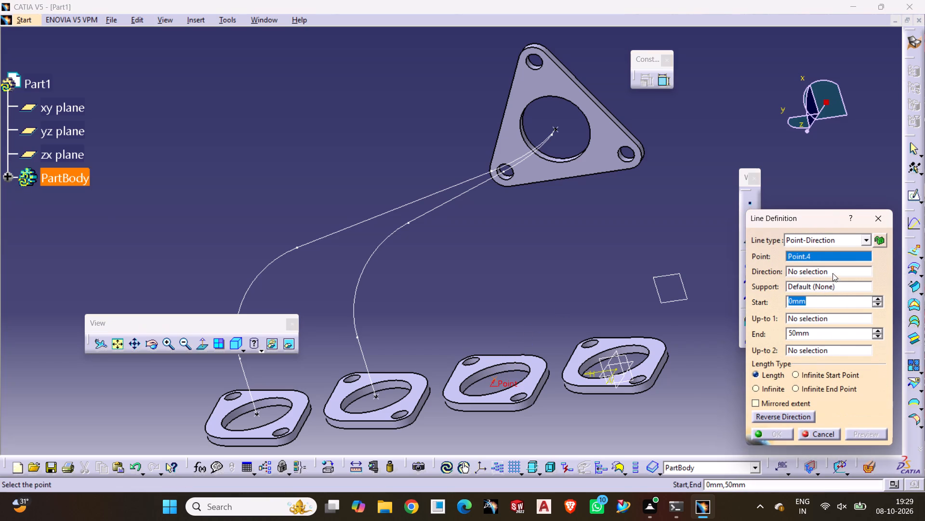
pyautogui.click(832, 273)
pyautogui.rightClick(832, 273)
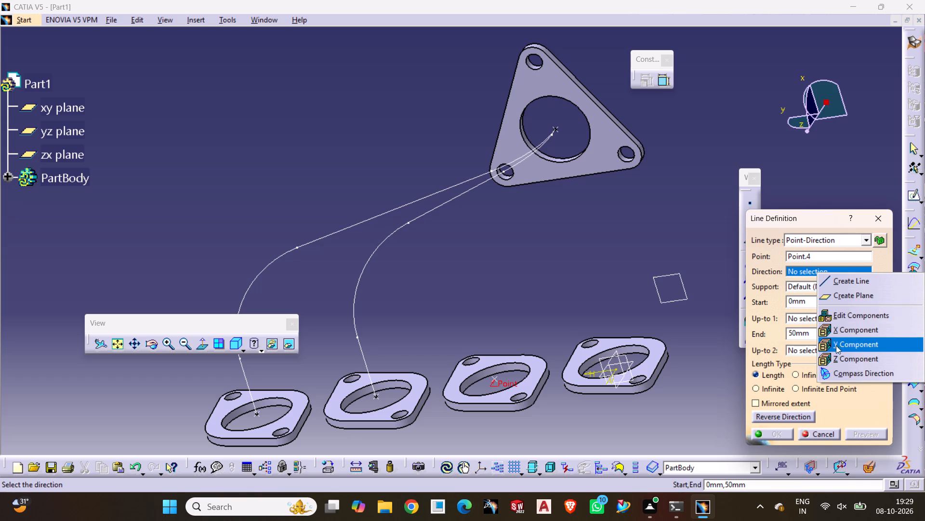
pyautogui.click(839, 332)
pyautogui.moveTo(826, 335); pyautogui.dragTo(779, 341)
pyautogui.write('139.50')
pyautogui.press('Return')
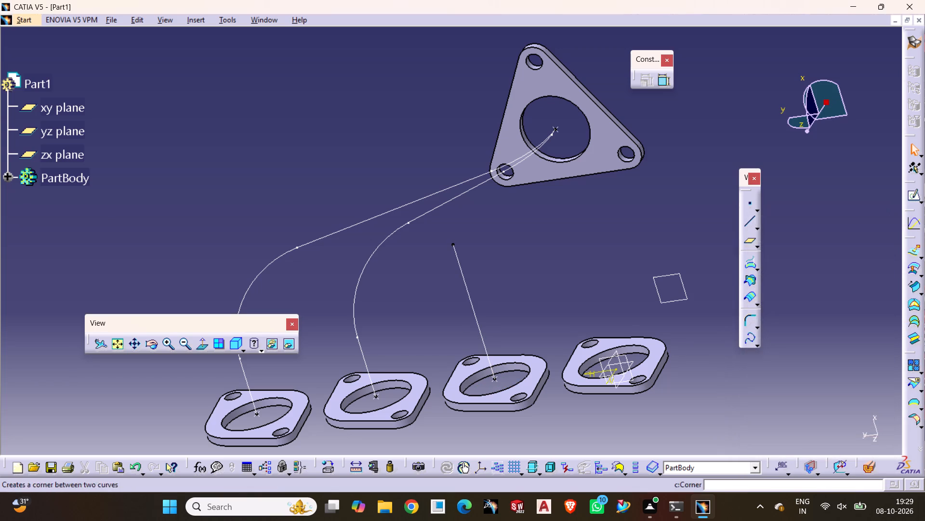
# Create a Point-Direction line from the triangular flange's centre point along the Z component, 50 mm long.
pyautogui.moveTo(588, 279); pyautogui.dragTo(589, 287, button='middle')
pyautogui.click(587, 281)
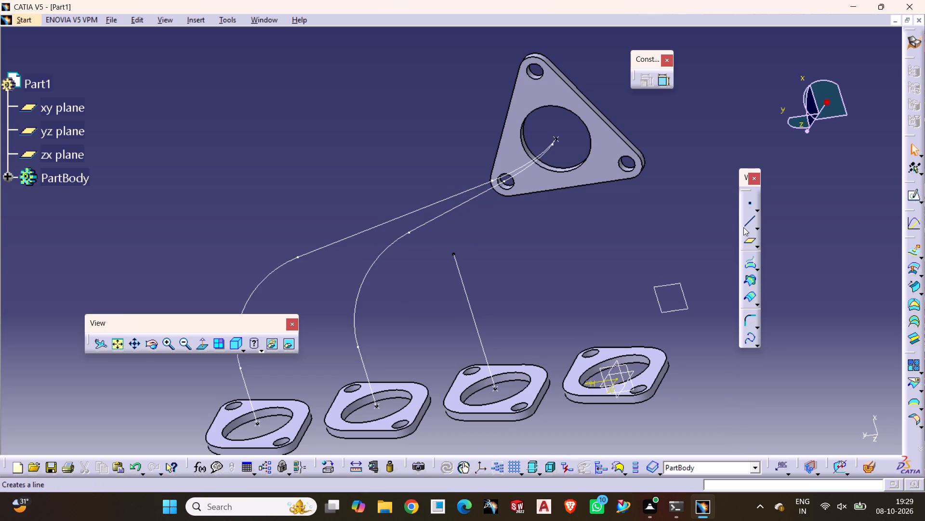
pyautogui.click(749, 221)
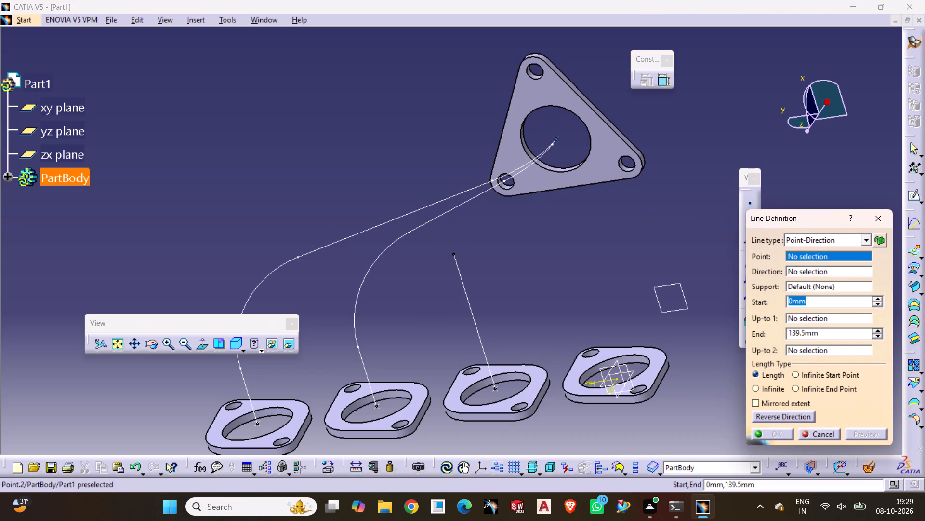
pyautogui.click(557, 139)
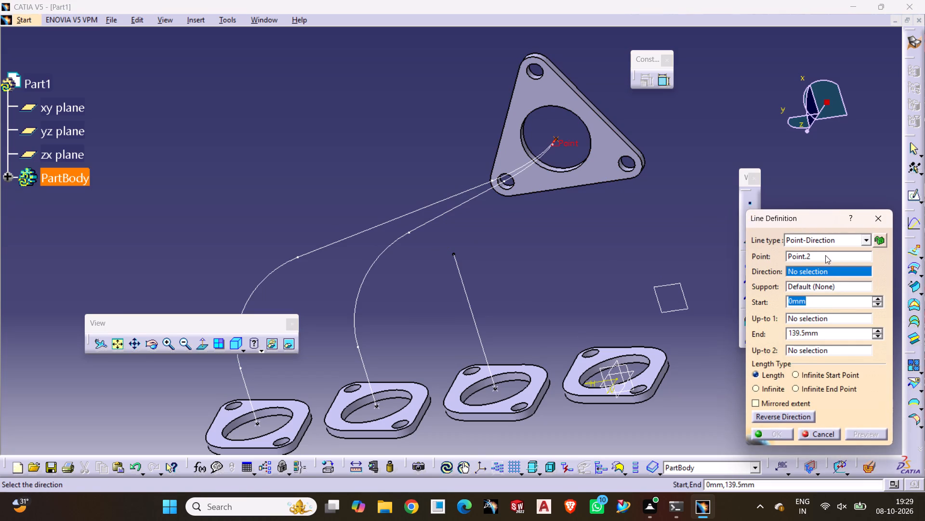
pyautogui.click(809, 270)
pyautogui.rightClick(809, 269)
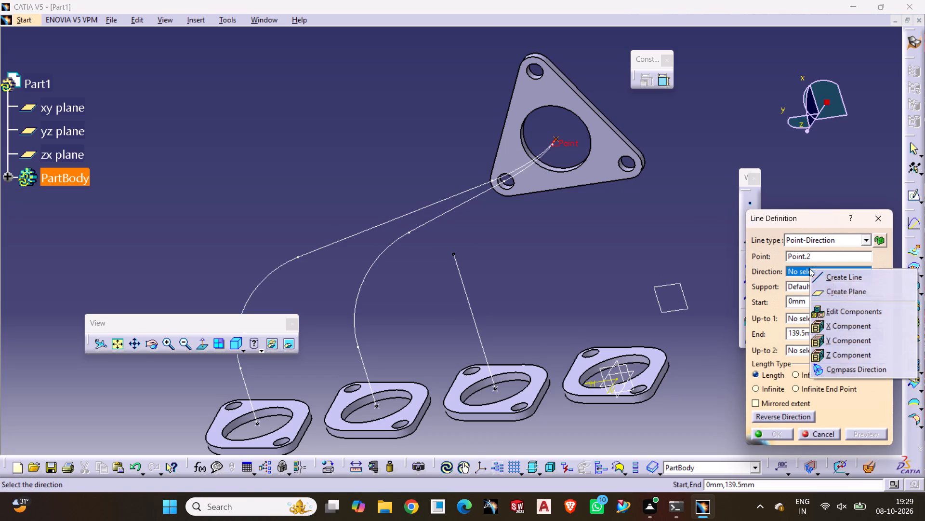
pyautogui.click(827, 351)
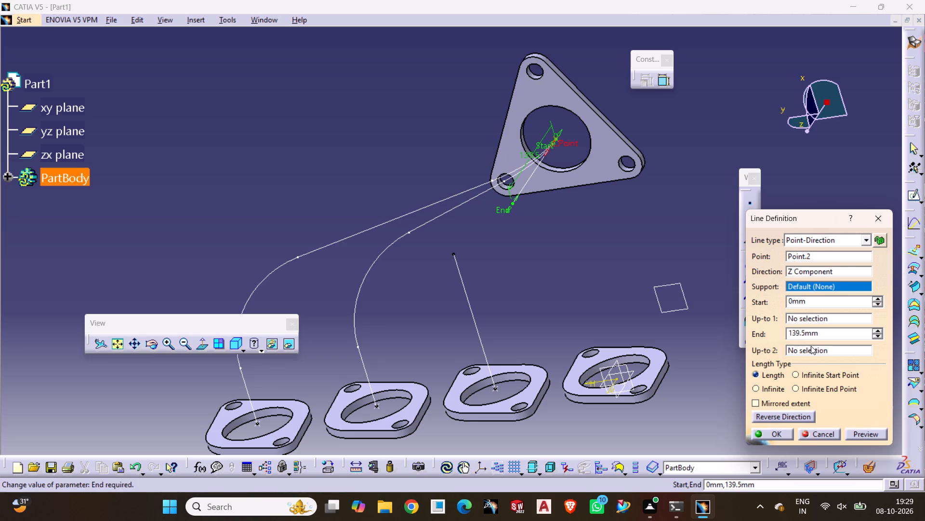
pyautogui.moveTo(832, 333); pyautogui.dragTo(760, 333)
pyautogui.write('50')
pyautogui.press('Return')
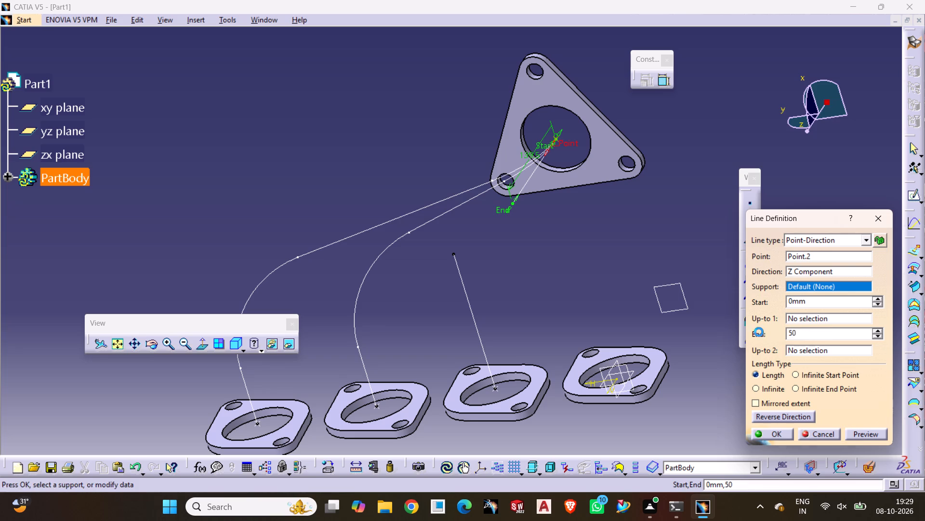
pyautogui.click(595, 245)
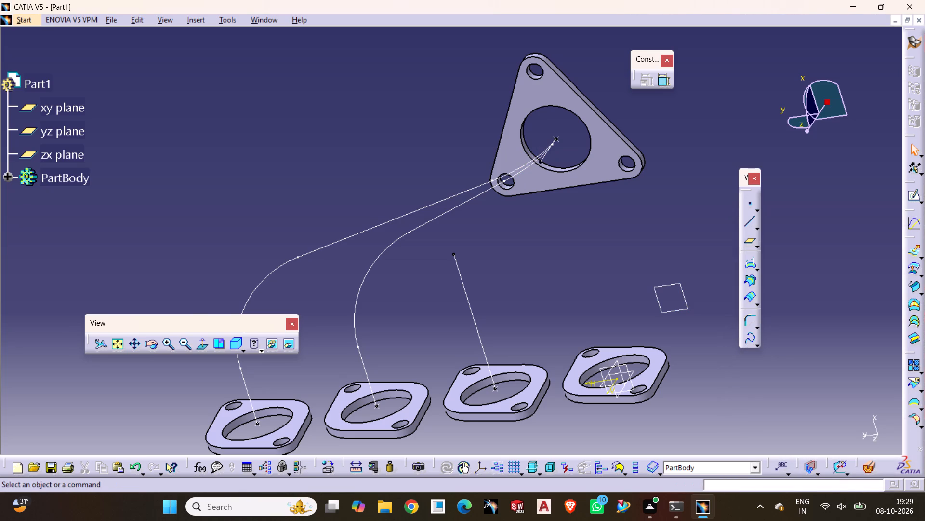
# Create a Point-Point line joining the free end of the new 50 mm line to the free end of the third two-lug flange's line.
pyautogui.moveTo(654, 227); pyautogui.dragTo(642, 288, button='middle')
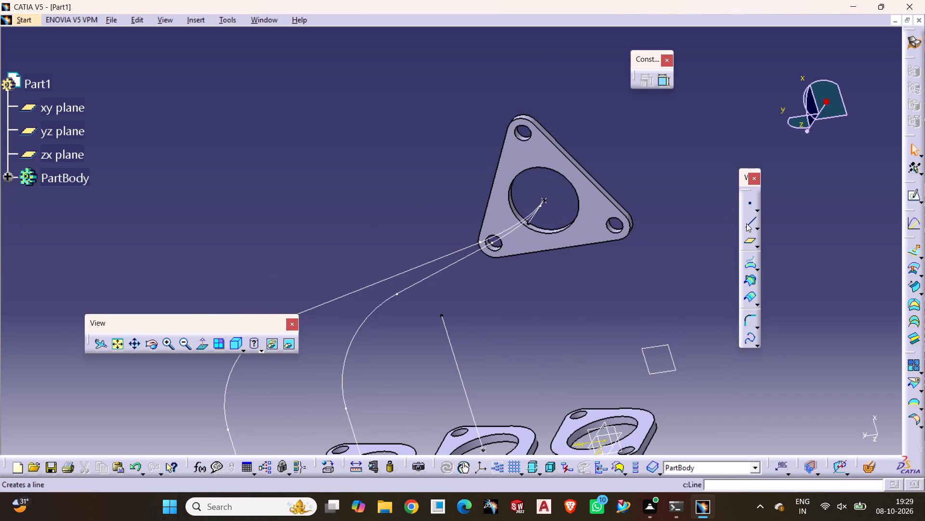
pyautogui.click(746, 223)
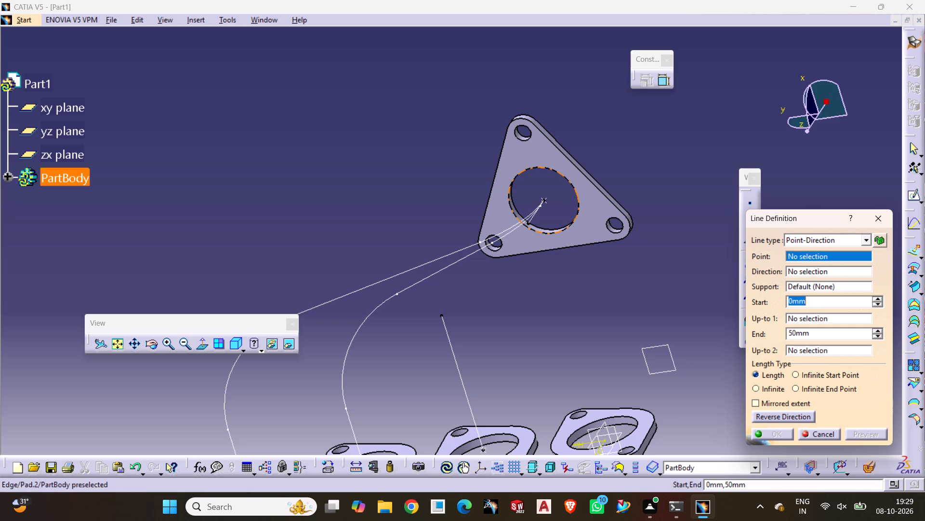
pyautogui.click(528, 223)
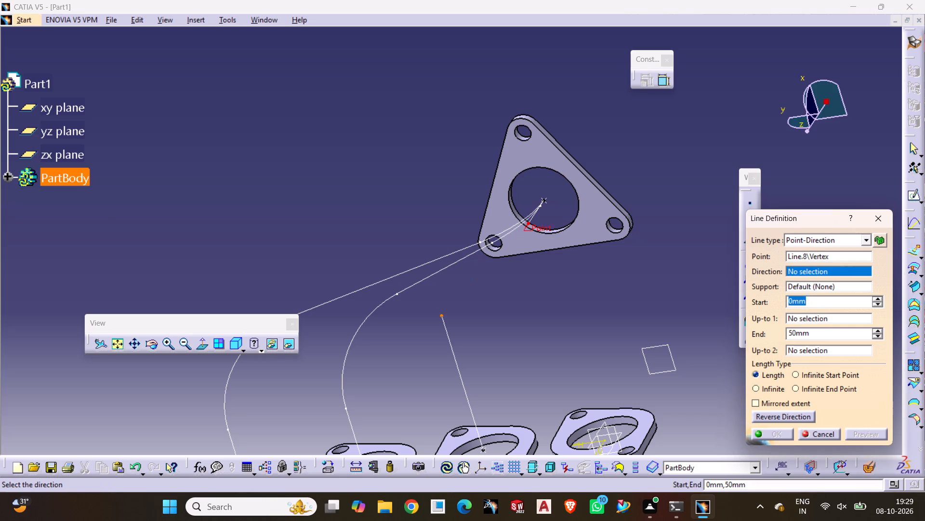
pyautogui.click(442, 315)
pyautogui.click(516, 290)
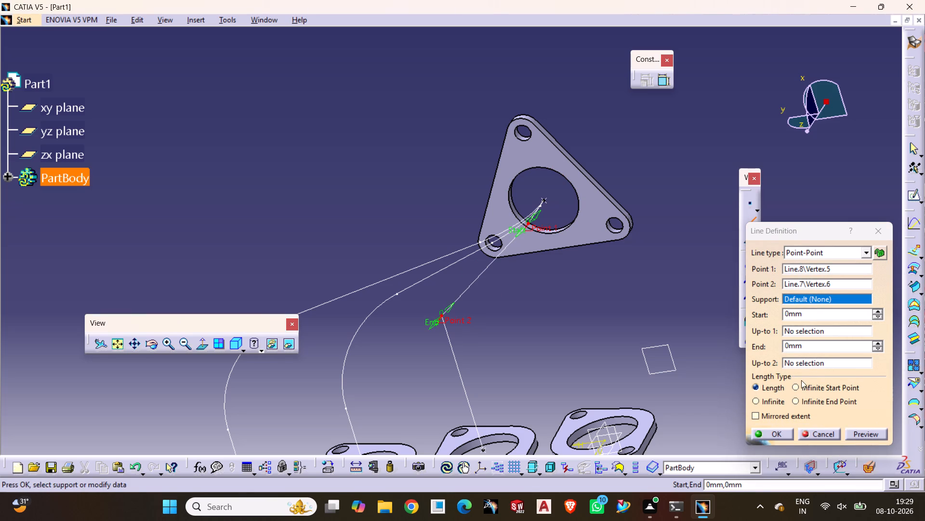
pyautogui.click(776, 436)
pyautogui.click(538, 324)
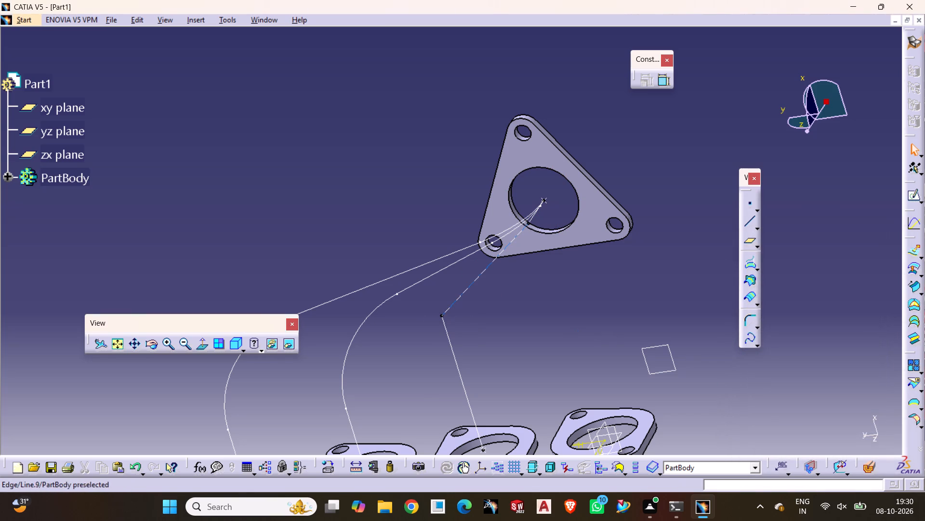
# Round the corner between the connecting line and the third two-lug flange's line with a 90 mm radius, trimming both elements.
pyautogui.click(744, 317)
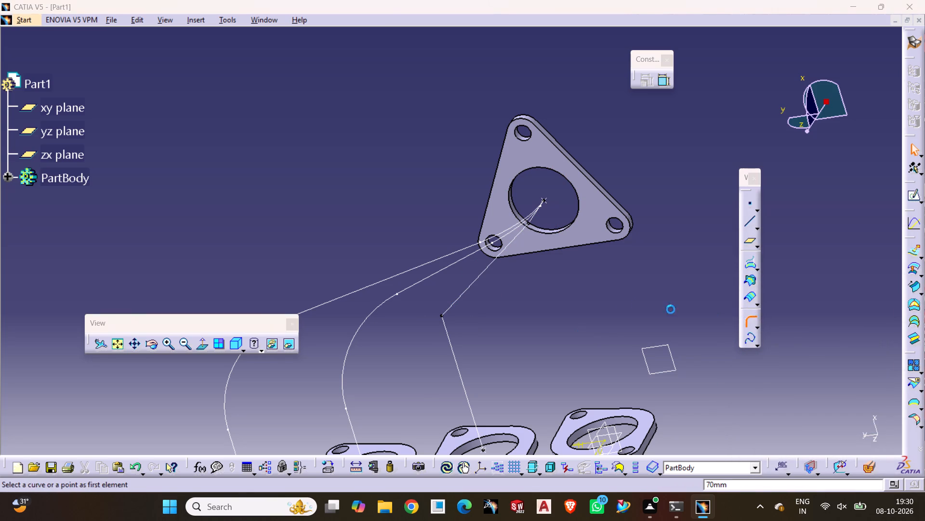
pyautogui.click(481, 268)
pyautogui.click(487, 275)
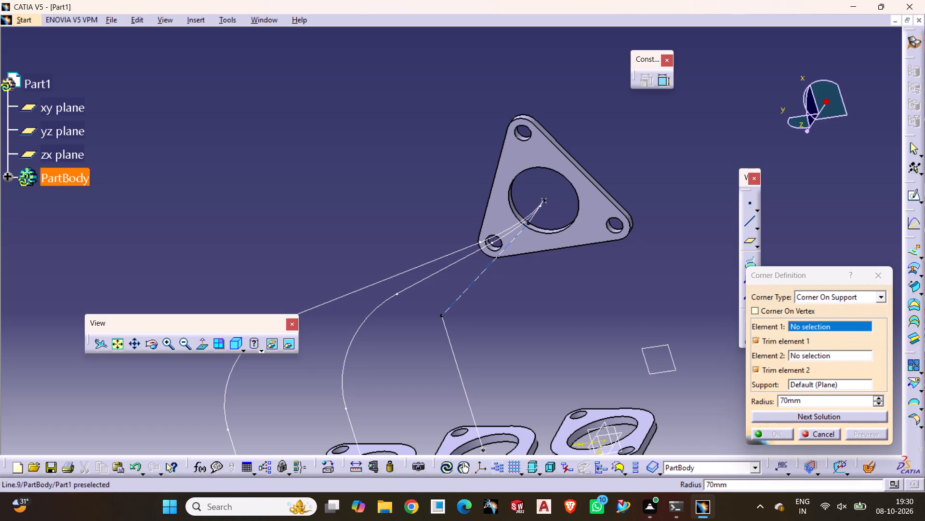
pyautogui.click(483, 274)
pyautogui.click(456, 355)
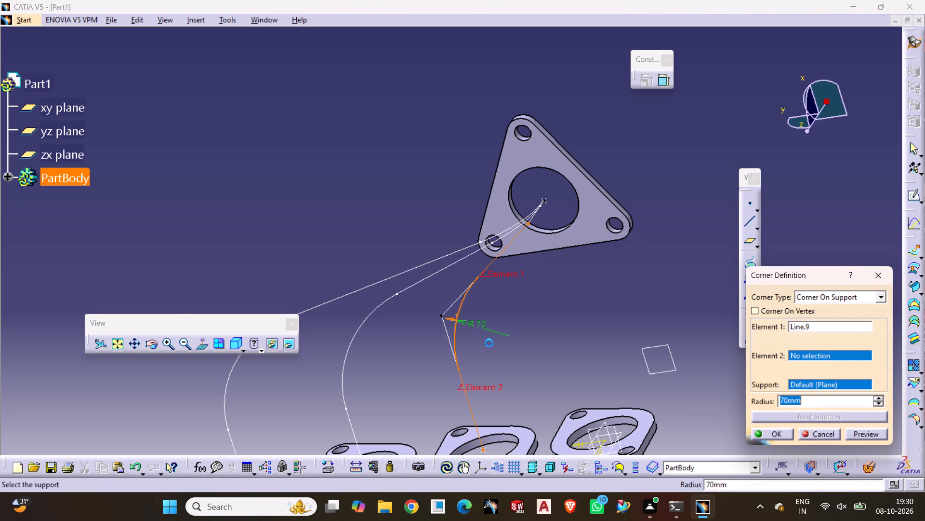
pyautogui.click(877, 396)
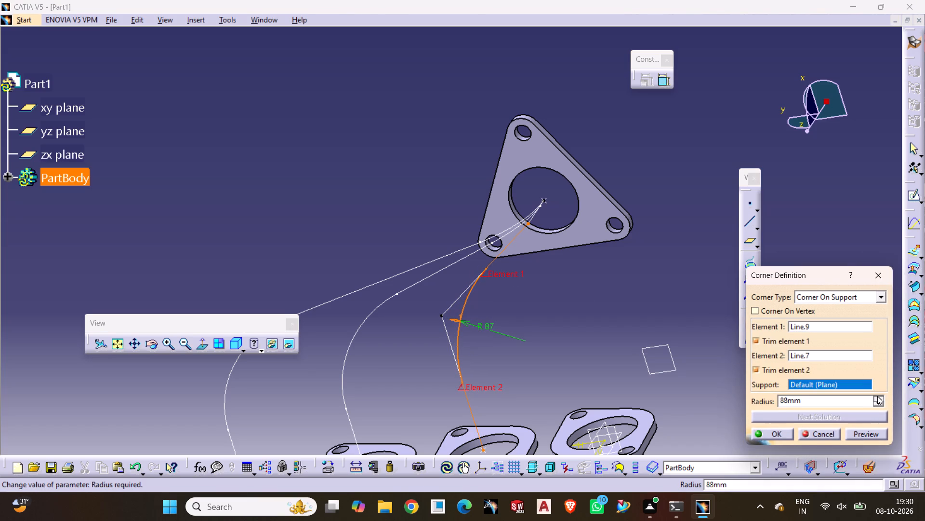
pyautogui.tripleClick(877, 397)
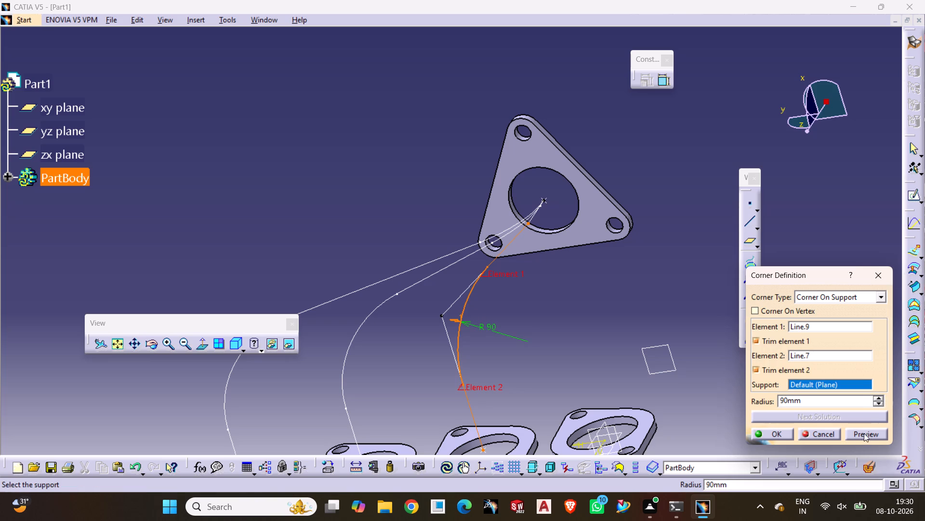
pyautogui.click(859, 433)
pyautogui.click(775, 434)
pyautogui.click(597, 323)
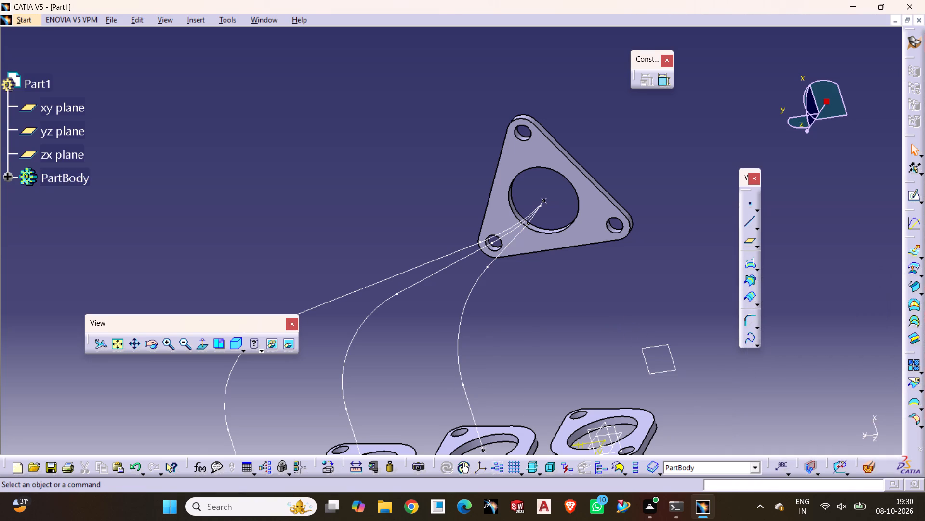
# Round the corner between the triangular flange's 50 mm line and the third two-lug flange's rounded path with a 70 mm radius, trimming both elements.
pyautogui.moveTo(602, 306); pyautogui.dragTo(569, 390, button='middle')
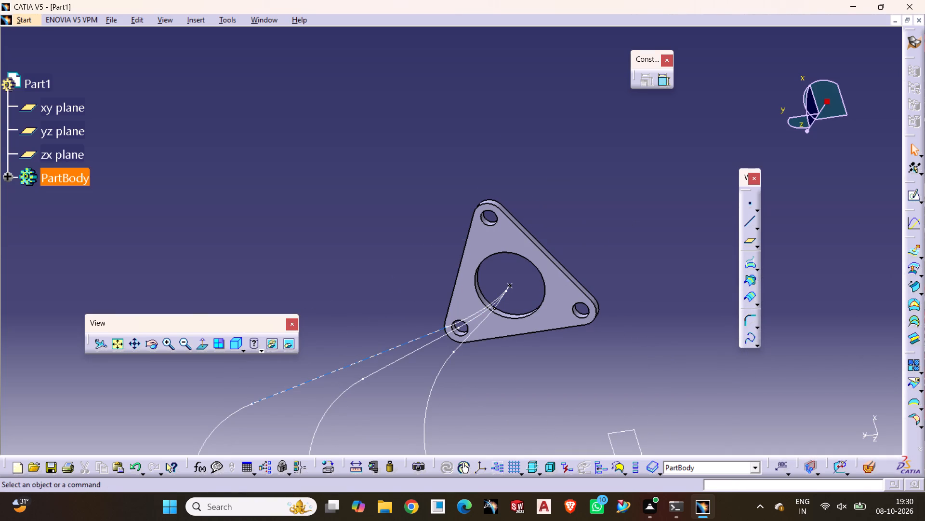
pyautogui.click(163, 344)
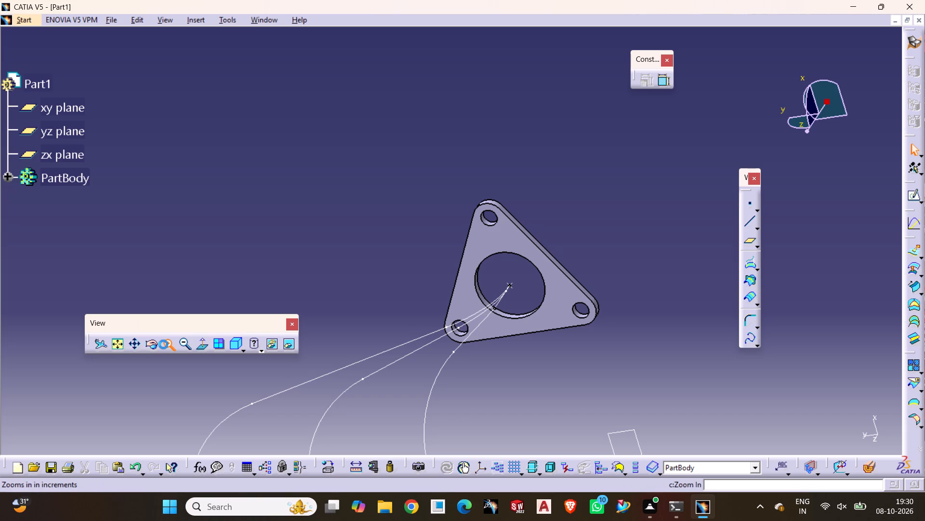
pyautogui.tripleClick(163, 344)
pyautogui.tripleClick(163, 344)
pyautogui.tripleClick(162, 343)
pyautogui.tripleClick(163, 341)
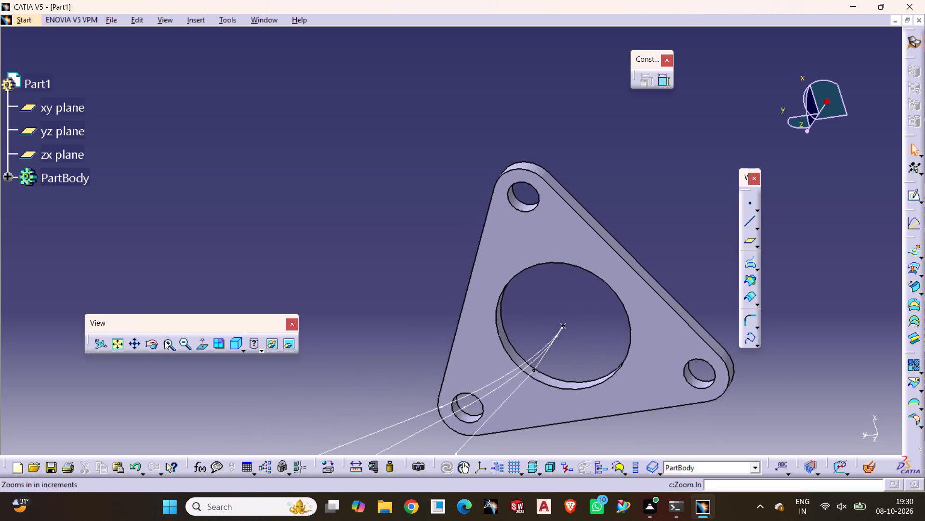
pyautogui.click(164, 341)
pyautogui.moveTo(573, 337); pyautogui.dragTo(506, 182, button='middle')
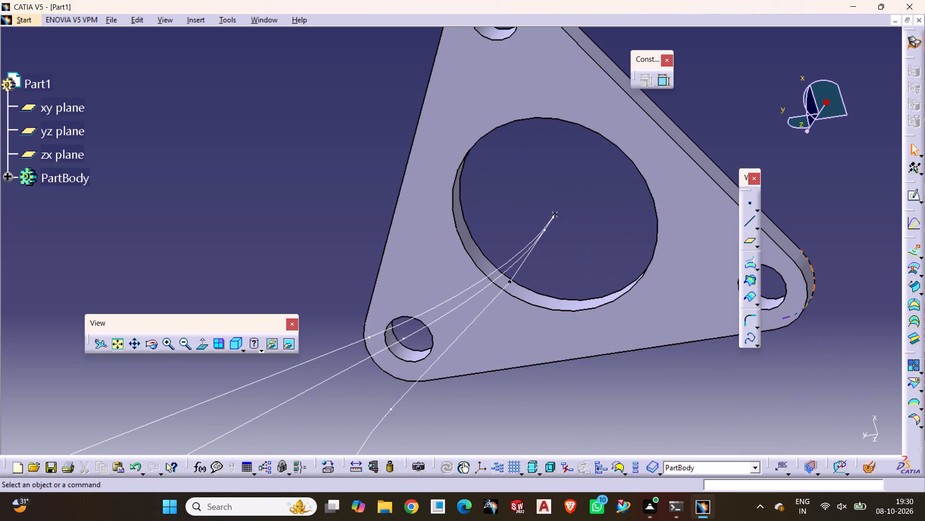
pyautogui.click(745, 322)
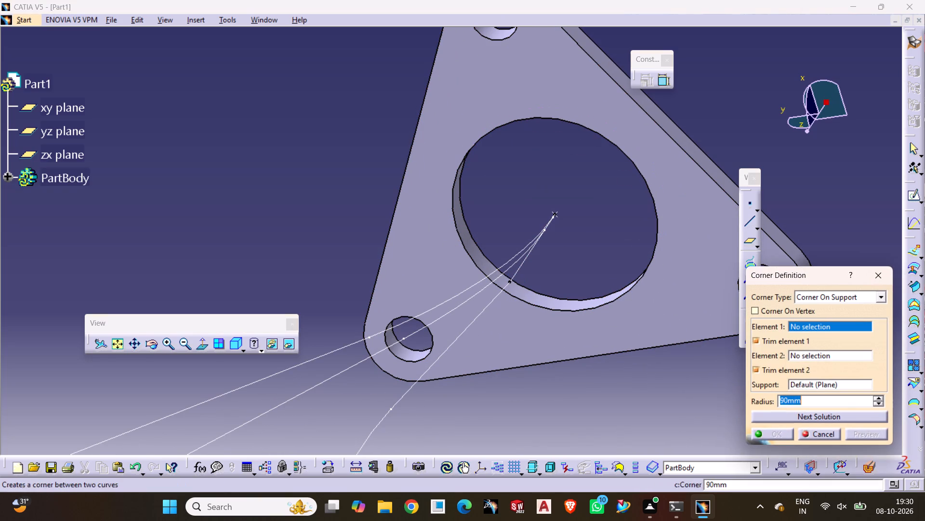
pyautogui.click(522, 269)
pyautogui.click(495, 297)
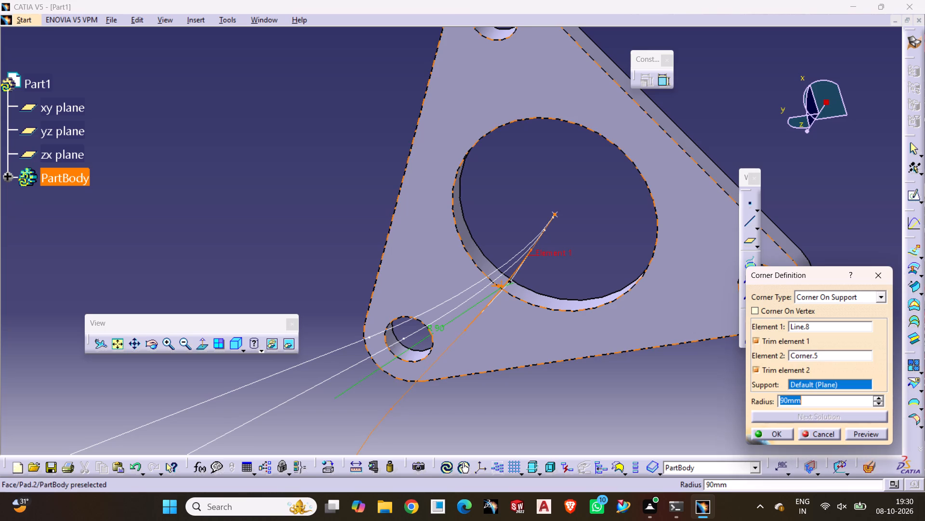
pyautogui.click(880, 403)
pyautogui.tripleClick(880, 403)
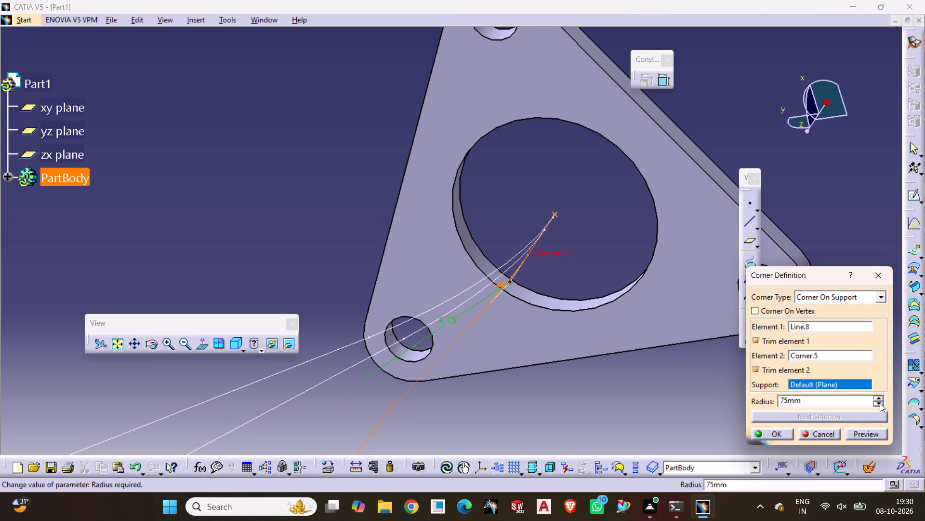
pyautogui.tripleClick(880, 404)
pyautogui.click(877, 405)
pyautogui.click(877, 405)
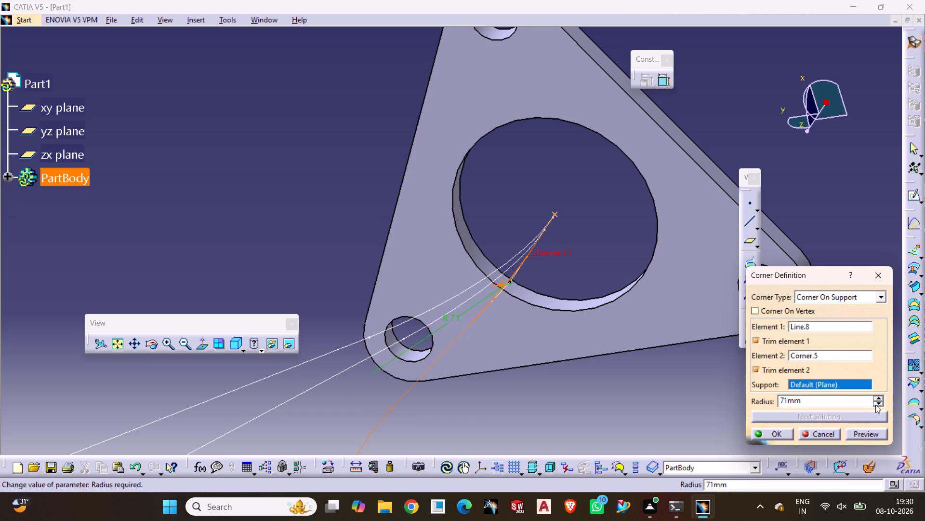
pyautogui.click(874, 405)
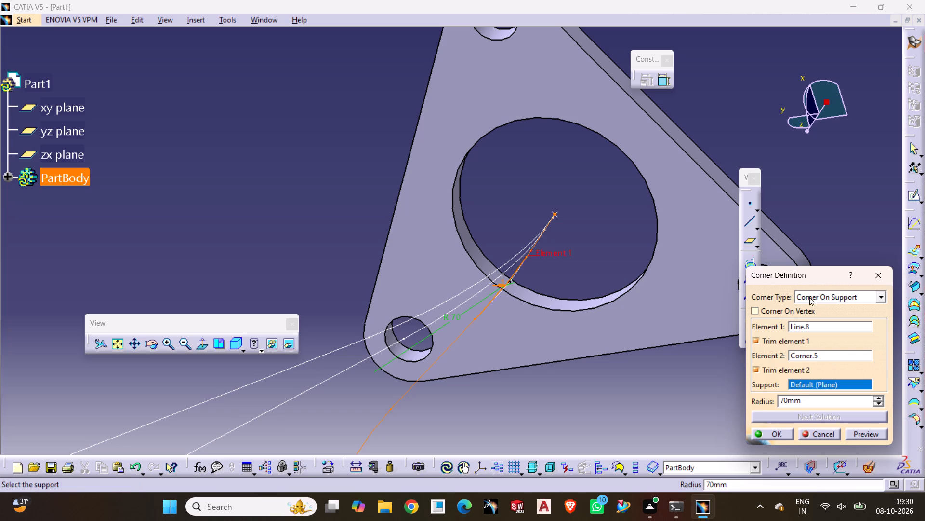
pyautogui.click(863, 435)
pyautogui.click(785, 432)
pyautogui.click(515, 399)
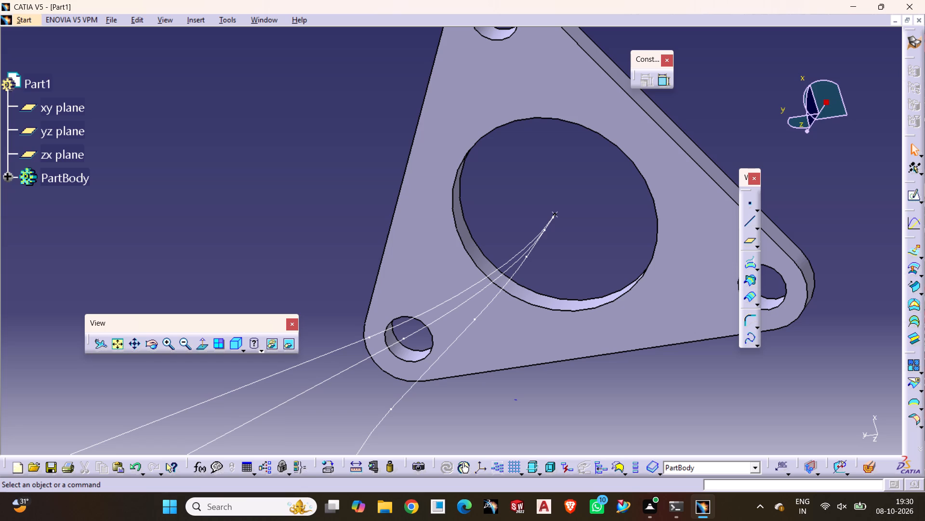
# Create a circle-centre point at the middle of the fourth two-lug flange's large central hole.
pyautogui.moveTo(672, 406); pyautogui.dragTo(671, 404, button='middle')
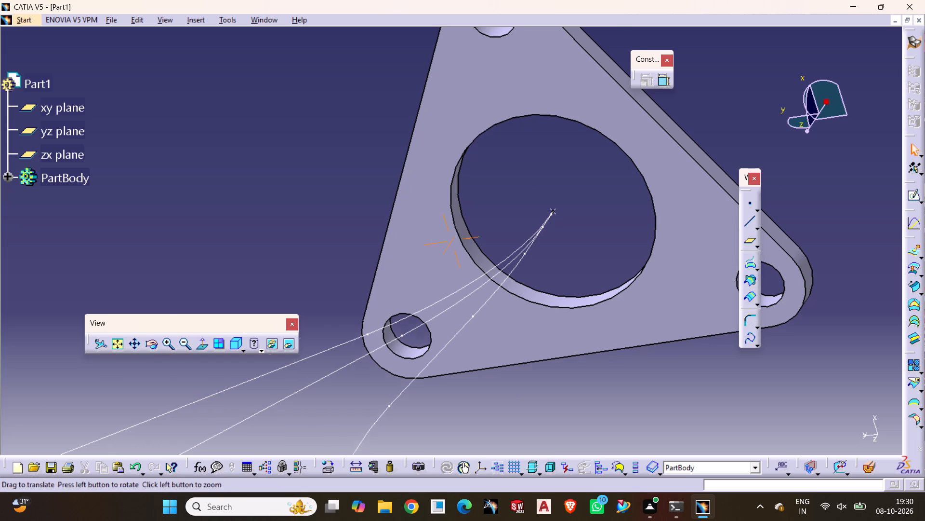
pyautogui.moveTo(671, 404); pyautogui.dragTo(655, 261, button='middle')
pyautogui.moveTo(598, 330); pyautogui.dragTo(694, 214, button='middle')
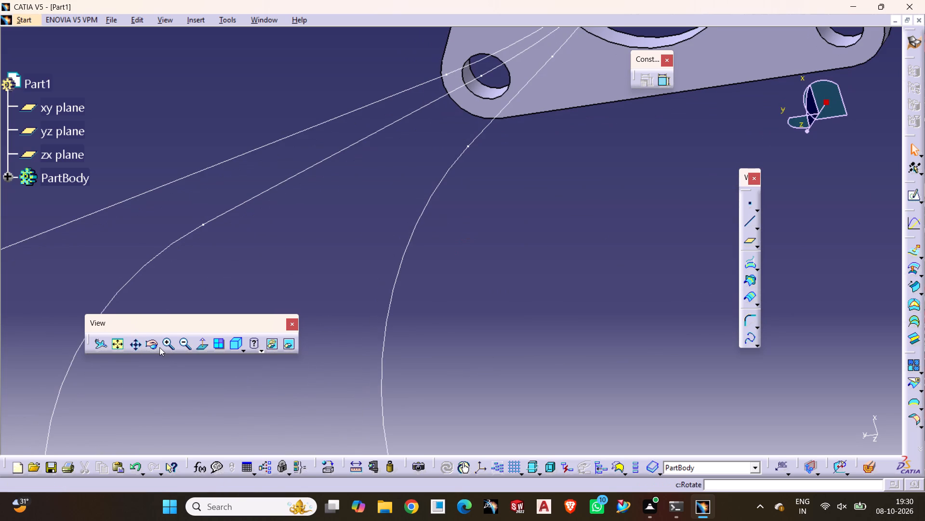
pyautogui.click(132, 345)
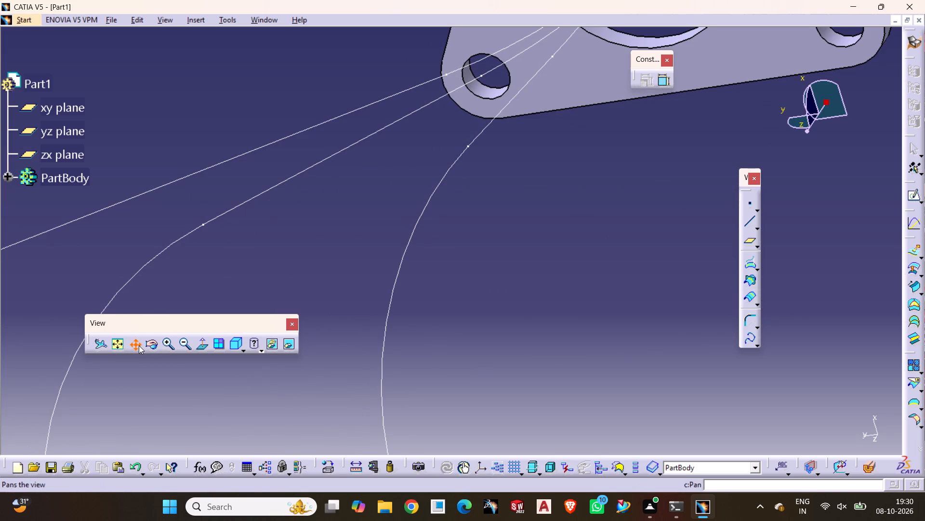
pyautogui.click(135, 345)
pyautogui.click(113, 347)
pyautogui.moveTo(568, 287); pyautogui.dragTo(511, 349, button='middle')
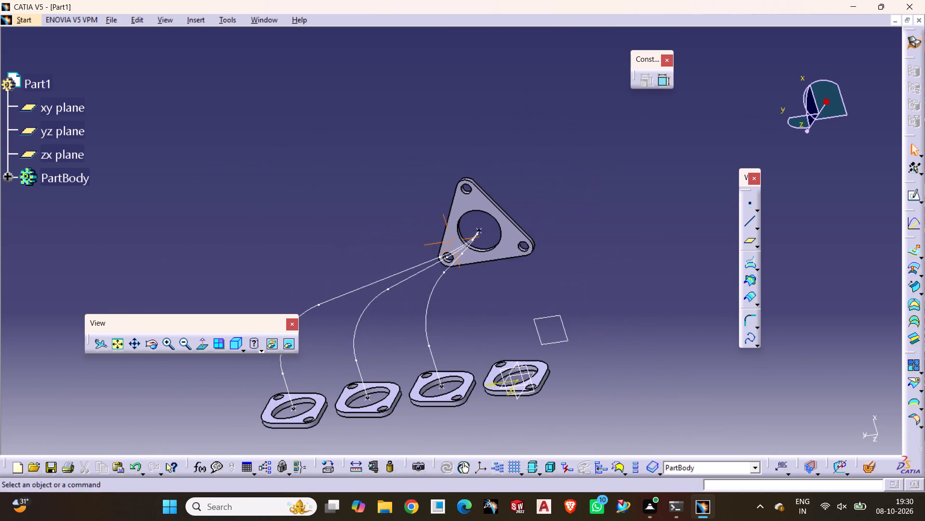
pyautogui.moveTo(511, 349); pyautogui.dragTo(514, 349, button='middle')
pyautogui.click(169, 343)
pyautogui.doubleClick(169, 343)
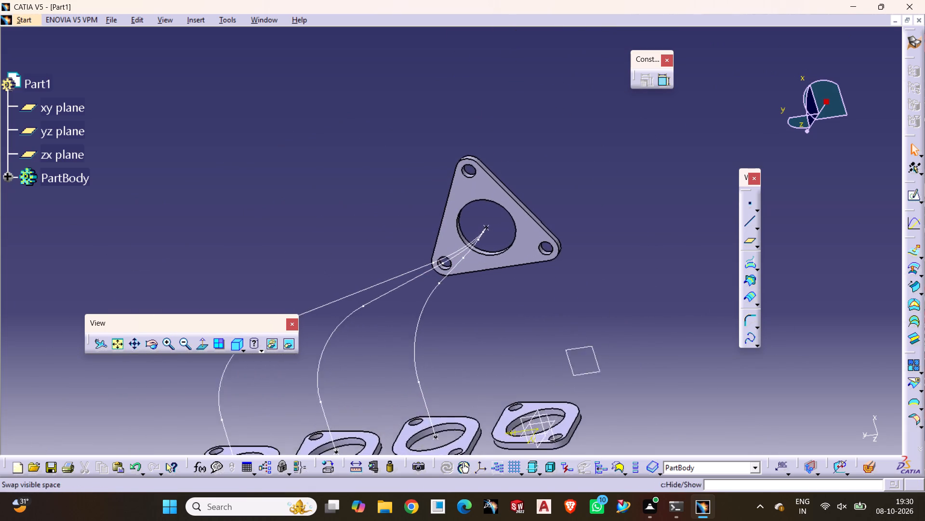
pyautogui.moveTo(495, 354); pyautogui.dragTo(487, 269, button='middle')
pyautogui.moveTo(513, 362); pyautogui.dragTo(506, 214, button='middle')
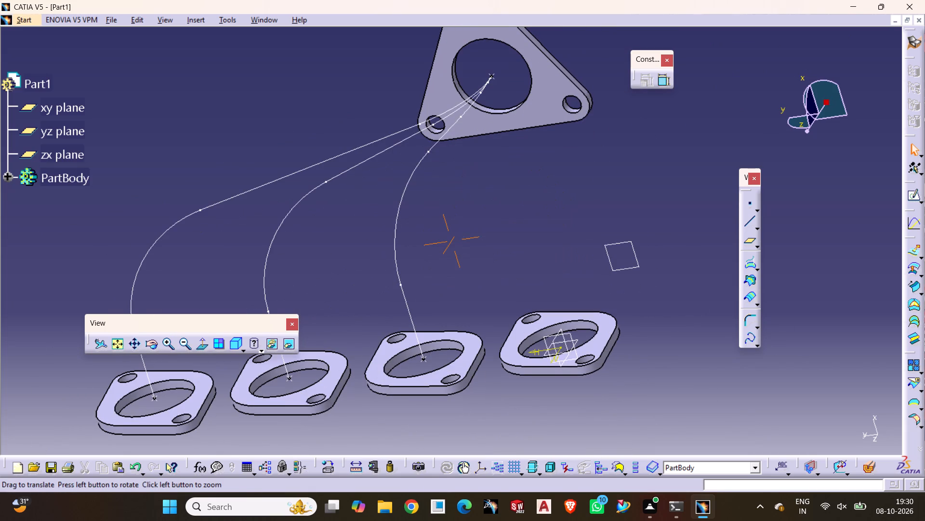
pyautogui.click(749, 216)
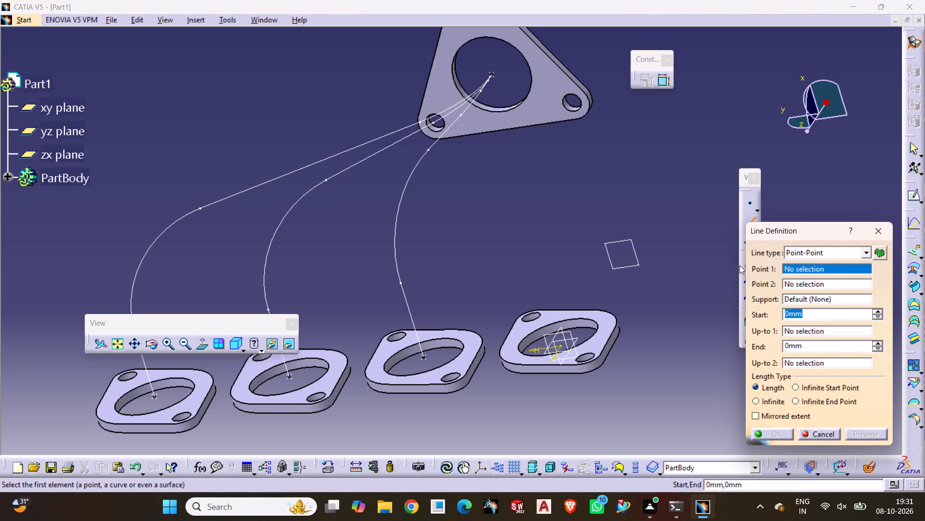
pyautogui.click(870, 228)
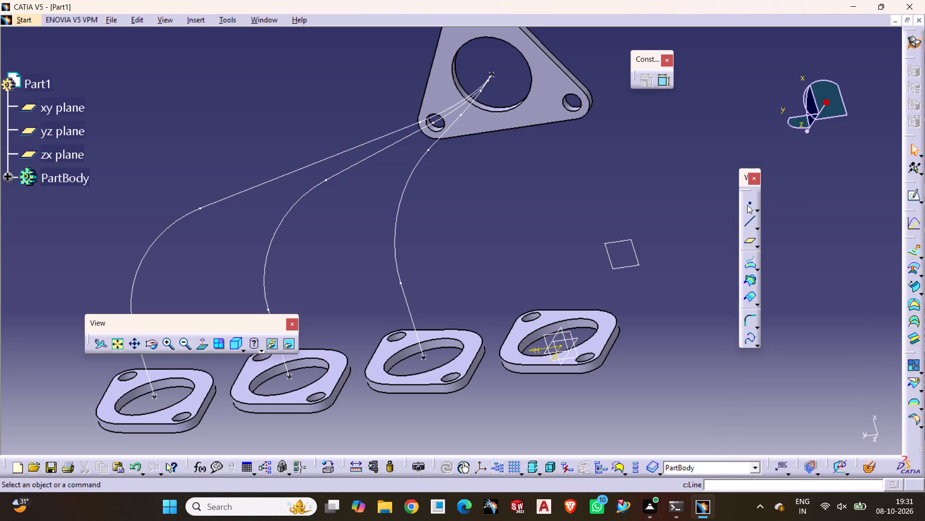
pyautogui.click(752, 203)
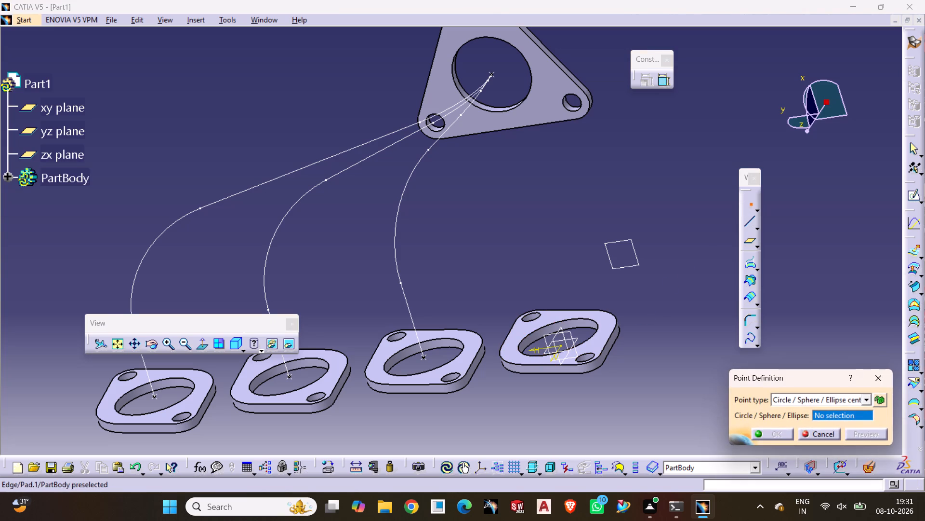
pyautogui.click(598, 321)
pyautogui.click(771, 433)
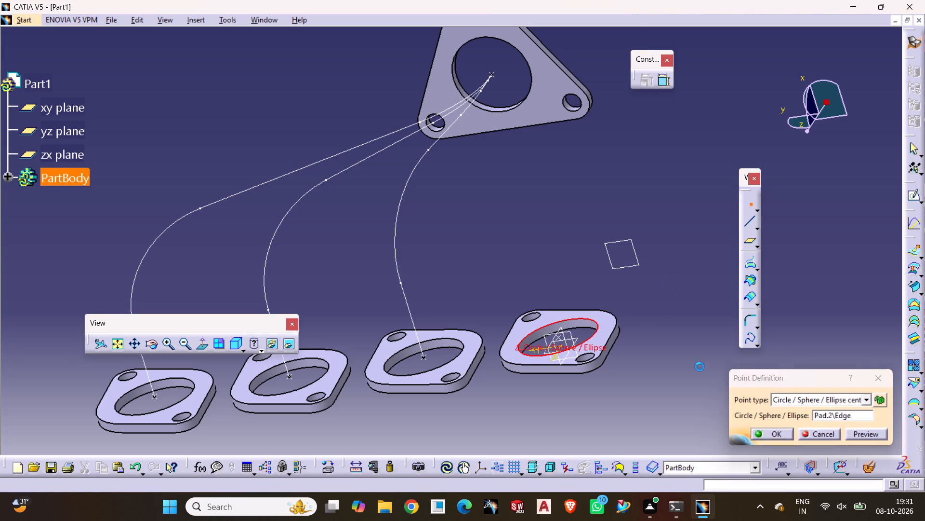
pyautogui.click(691, 330)
# Create a Point-Direction line from the fourth two-lug flange's centre point along the X component, 139.50 mm long.
pyautogui.click(748, 219)
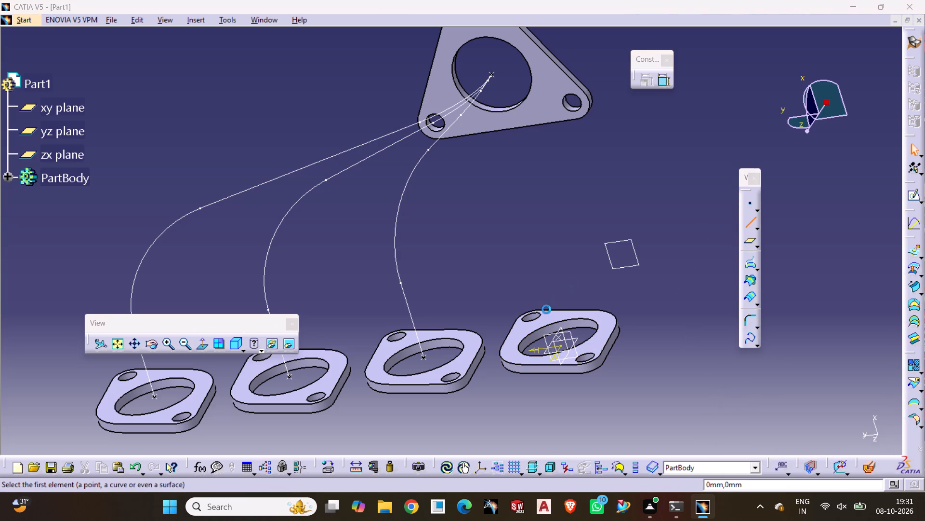
pyautogui.click(561, 337)
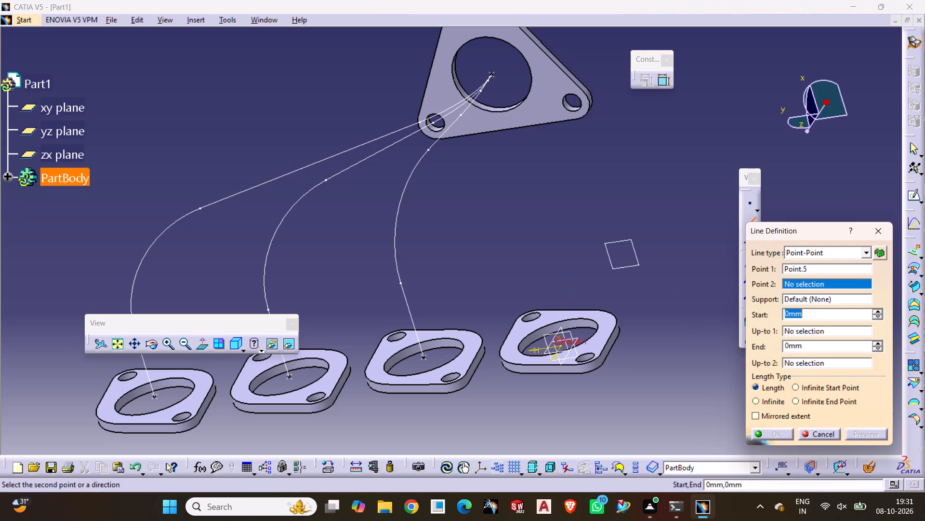
pyautogui.click(868, 254)
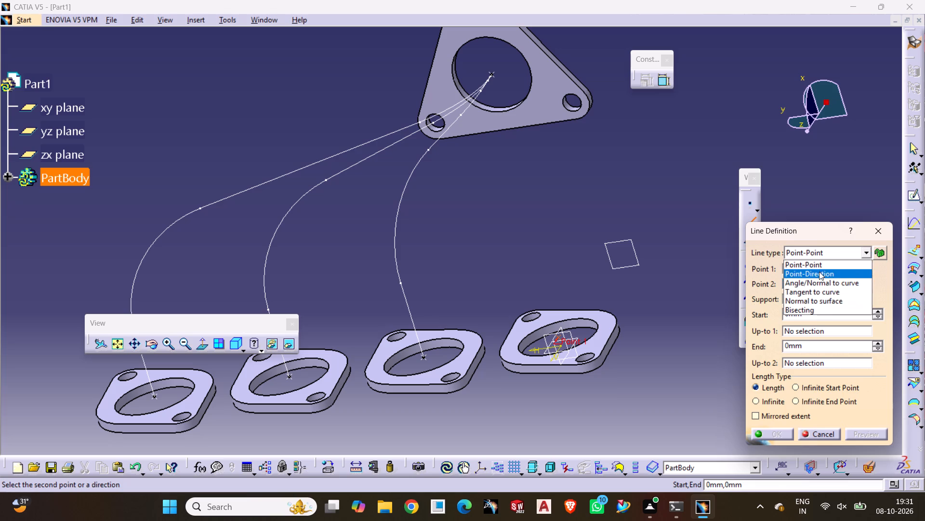
pyautogui.click(819, 273)
pyautogui.moveTo(829, 323); pyautogui.dragTo(815, 330)
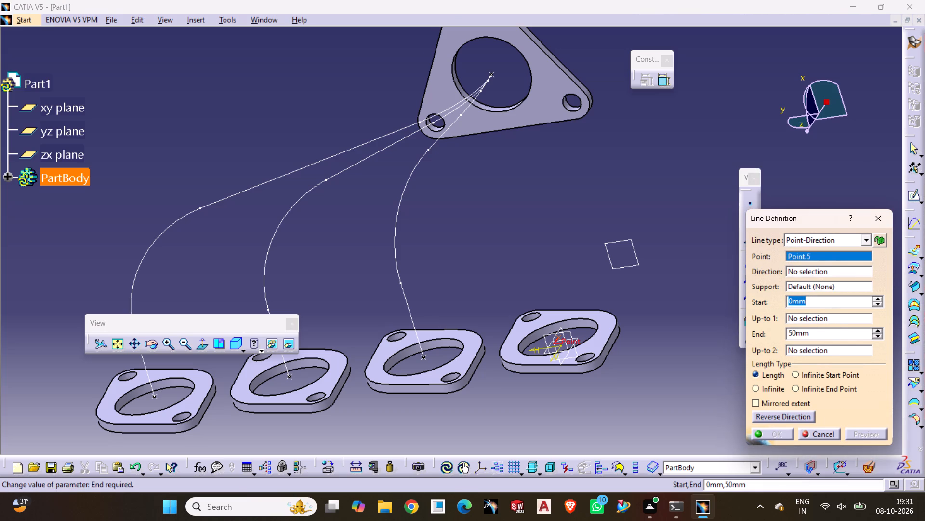
pyautogui.moveTo(829, 333); pyautogui.dragTo(766, 333)
pyautogui.press('1')
pyautogui.write('39')
pyautogui.write('.50')
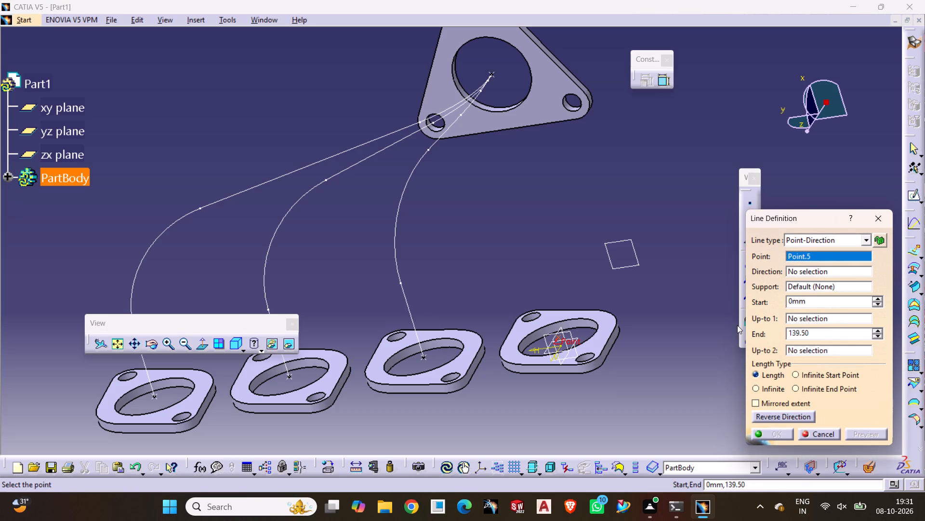
pyautogui.press('Return')
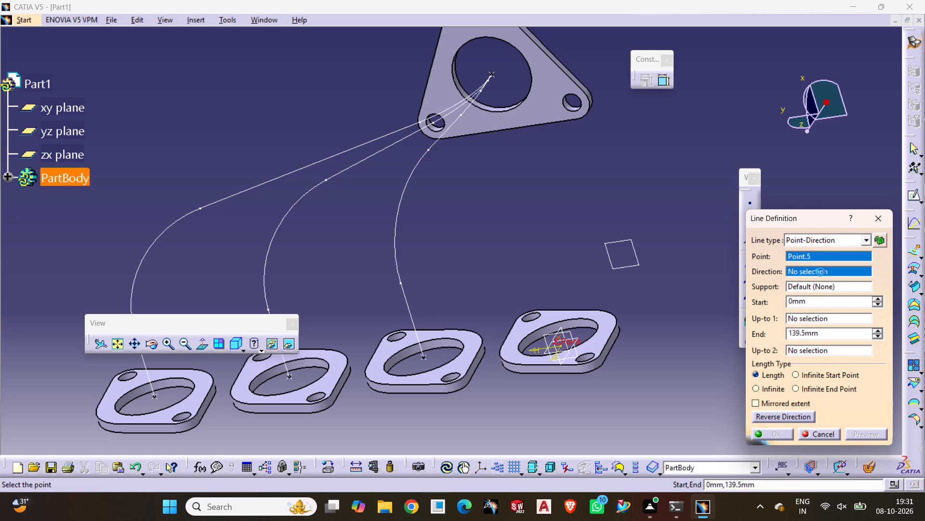
pyautogui.click(820, 272)
pyautogui.rightClick(820, 271)
pyautogui.click(829, 331)
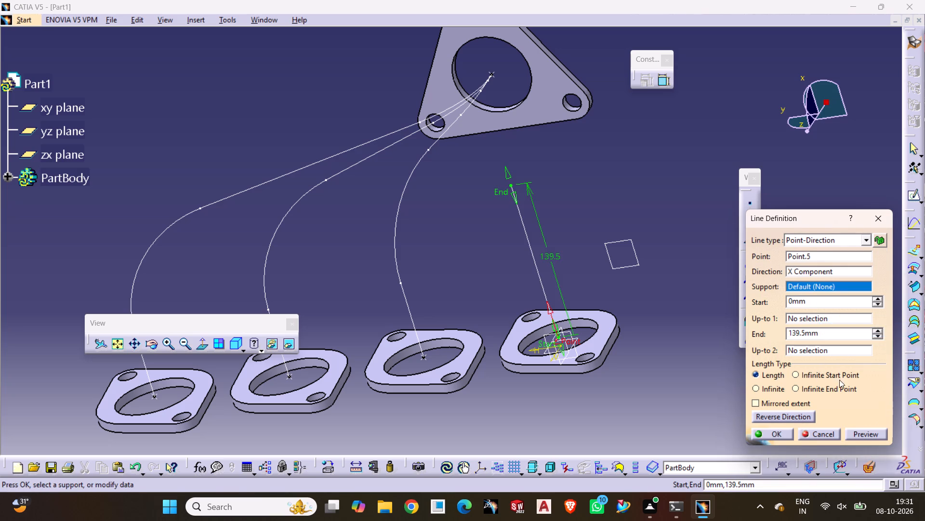
pyautogui.click(783, 437)
# Create a Point-Direction line from the triangular flange's centre point along the Z component, 50 mm long.
pyautogui.moveTo(702, 281); pyautogui.dragTo(686, 349, button='middle')
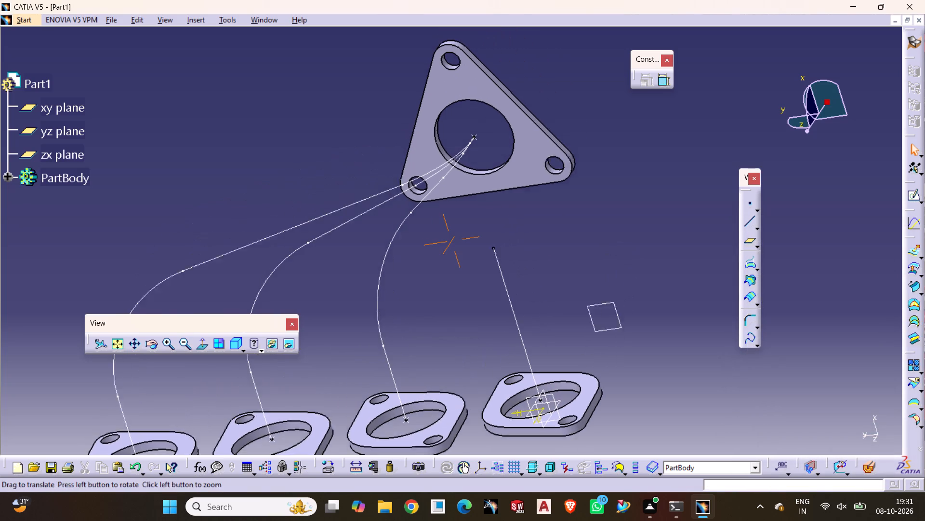
pyautogui.moveTo(686, 349); pyautogui.dragTo(685, 360, button='middle')
pyautogui.click(750, 219)
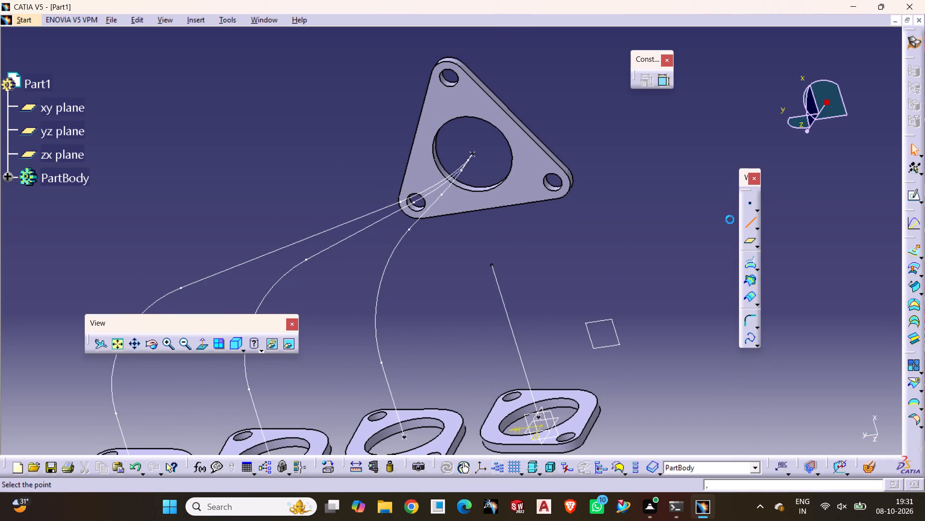
pyautogui.click(474, 154)
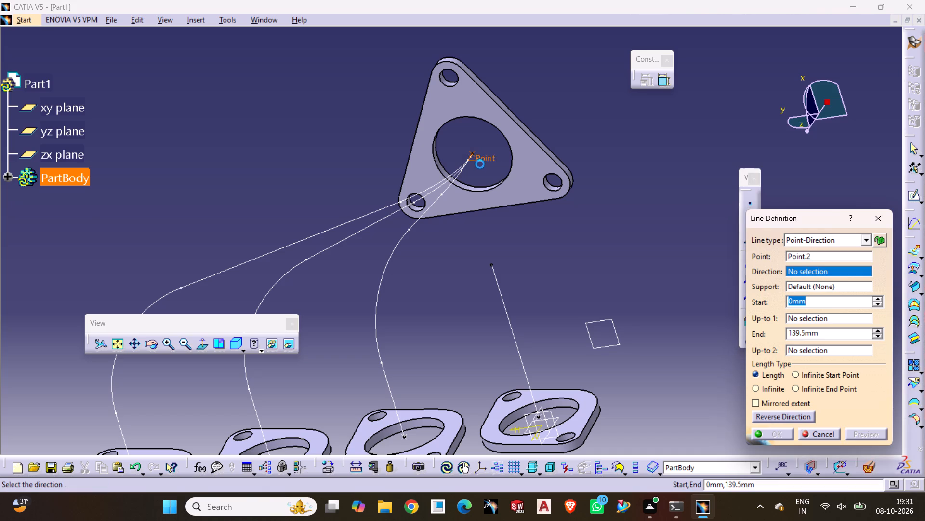
pyautogui.moveTo(851, 336); pyautogui.dragTo(749, 339)
pyautogui.press('5')
pyautogui.press('0')
pyautogui.press('Return')
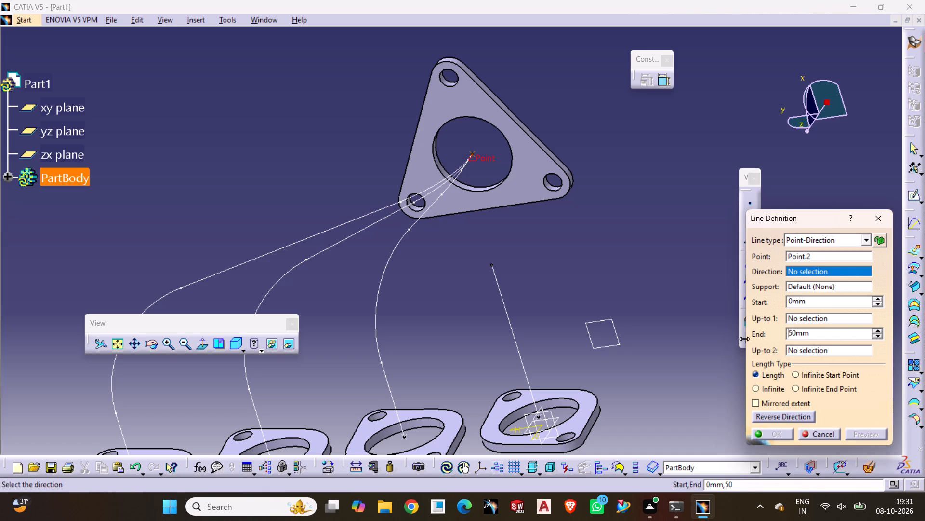
pyautogui.click(822, 271)
pyautogui.click(827, 271)
pyautogui.rightClick(827, 271)
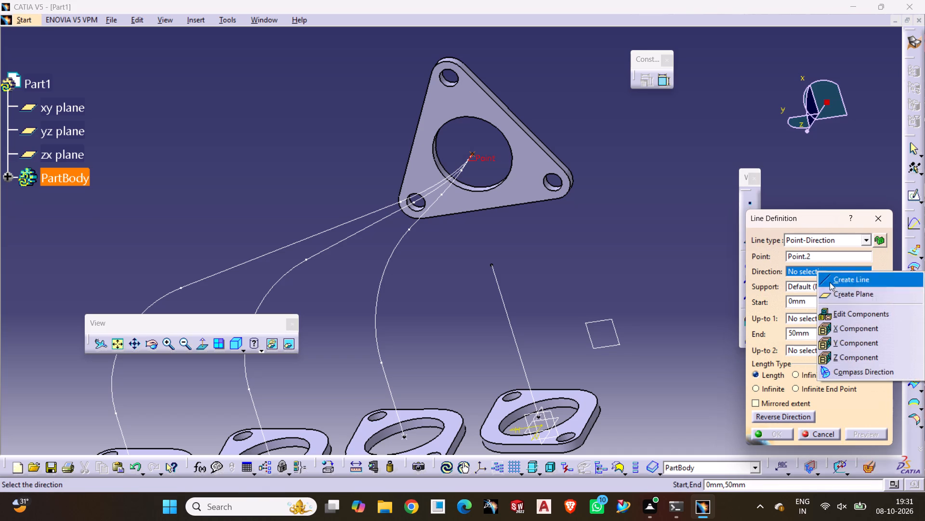
pyautogui.click(839, 358)
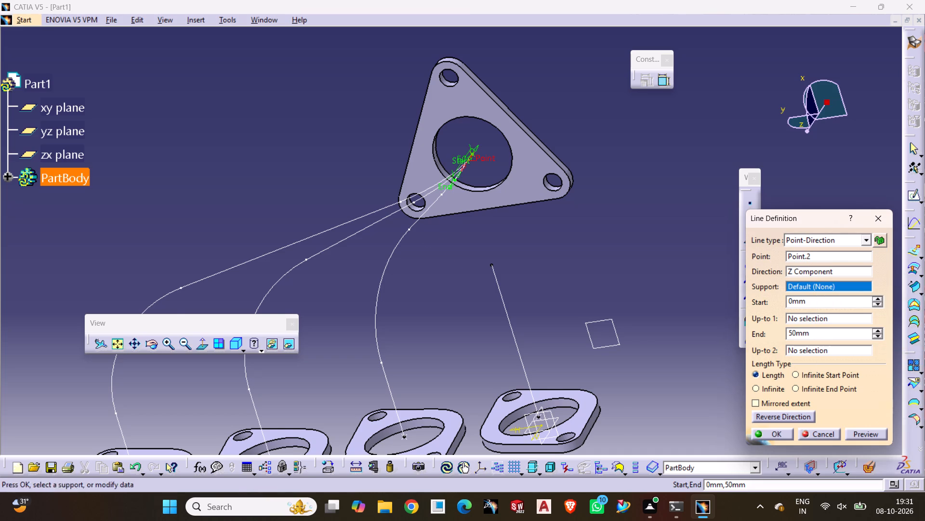
pyautogui.moveTo(550, 245); pyautogui.dragTo(577, 252, button='middle')
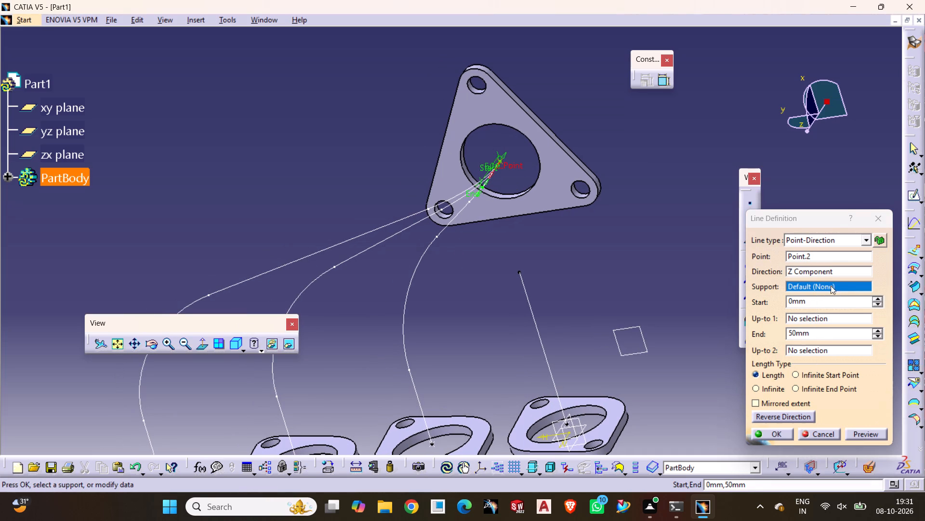
pyautogui.click(779, 434)
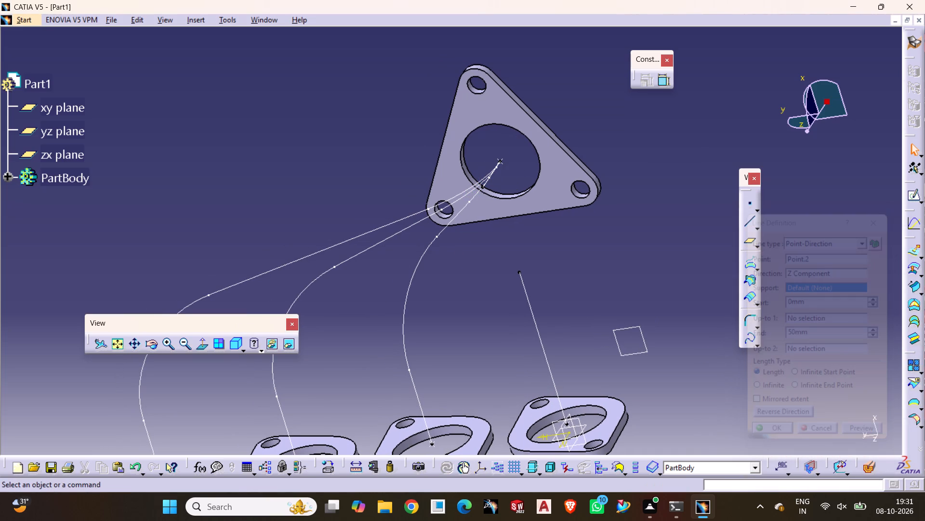
pyautogui.click(587, 258)
# Connect the free end of the triangular flange's 50 mm line to the free end of the fourth two-lug flange's line with a Point-Point line.
pyautogui.click(751, 219)
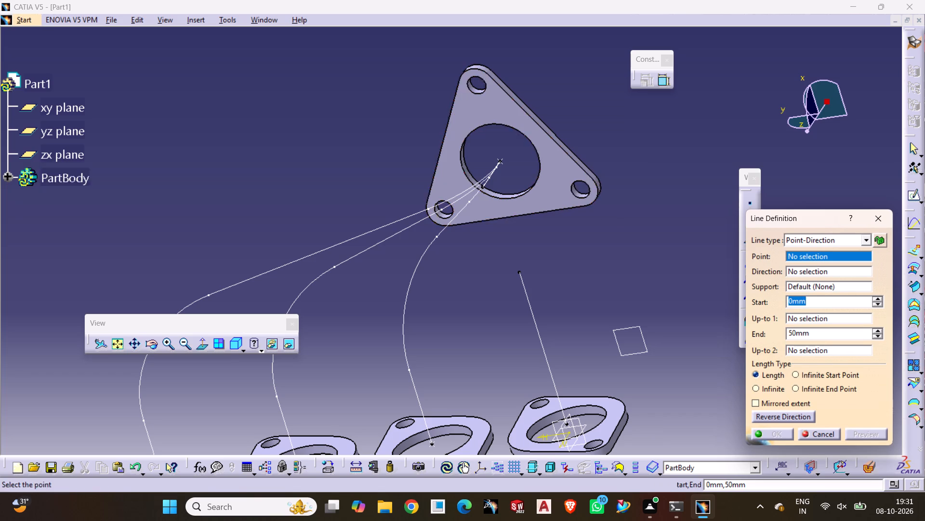
pyautogui.click(483, 190)
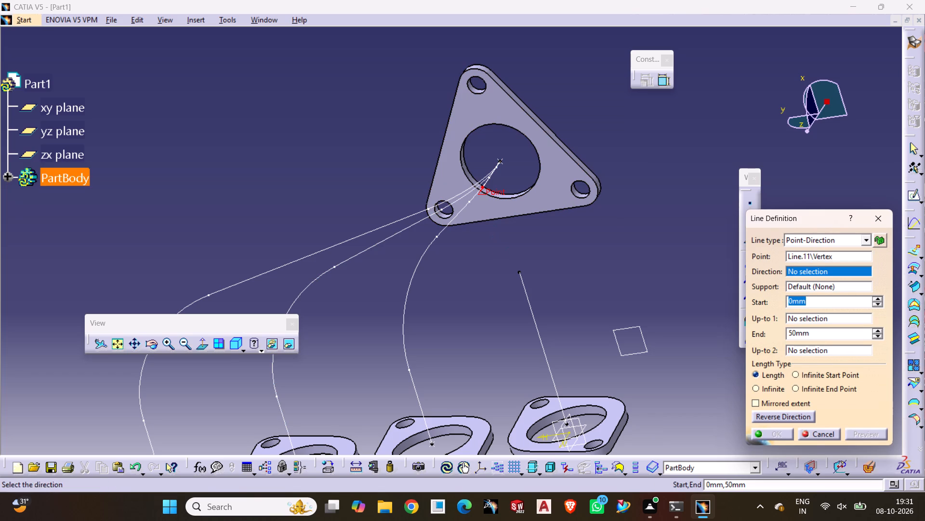
pyautogui.click(520, 271)
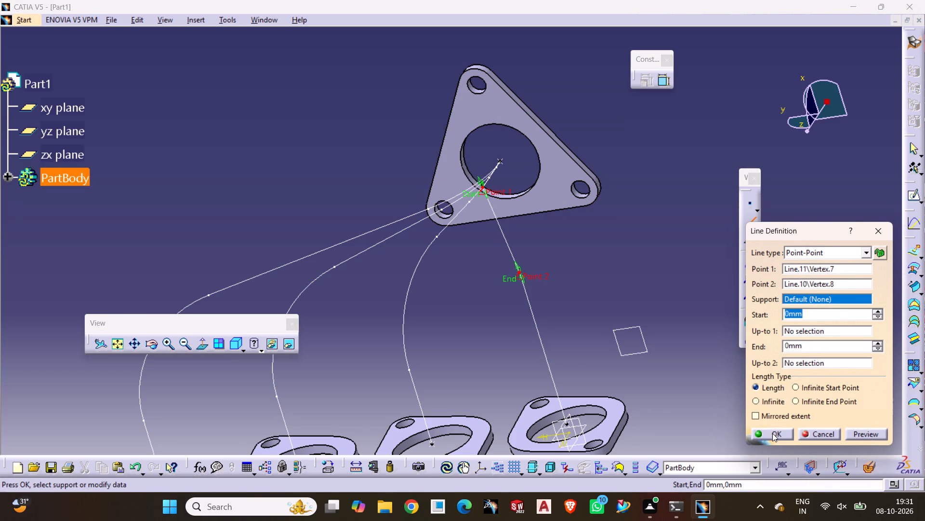
pyautogui.click(772, 433)
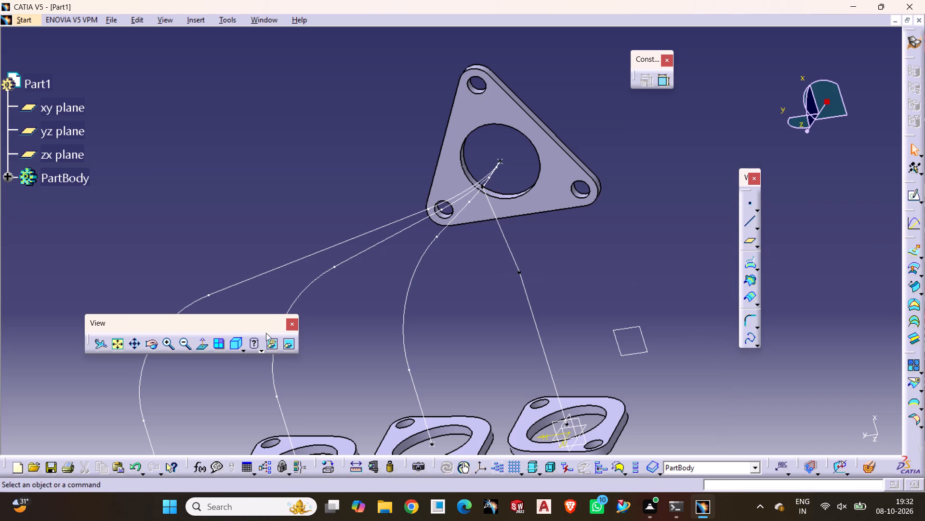
# Round the corner between the fourth two-lug flange's line and the connecting line with a 90 mm radius, trimming both elements.
pyautogui.tripleClick(171, 345)
pyautogui.tripleClick(171, 345)
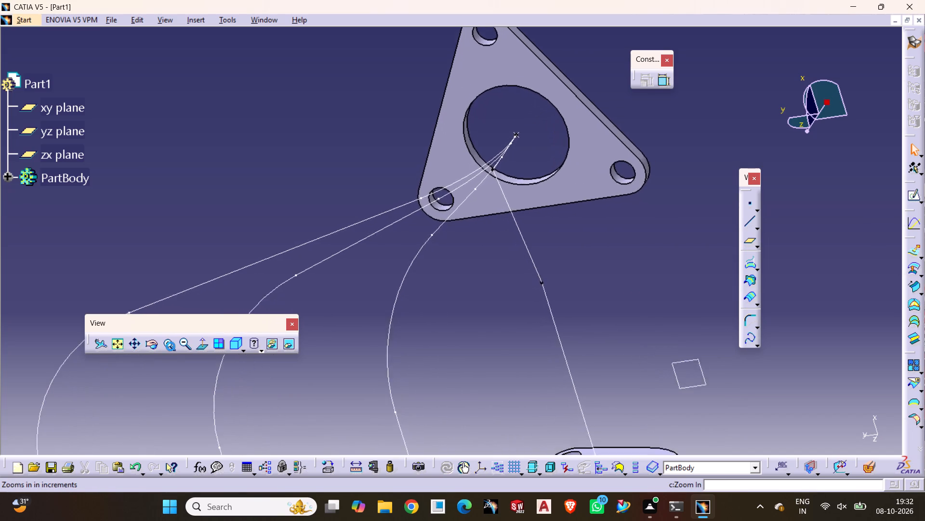
pyautogui.doubleClick(171, 346)
pyautogui.moveTo(520, 274); pyautogui.dragTo(494, 316, button='middle')
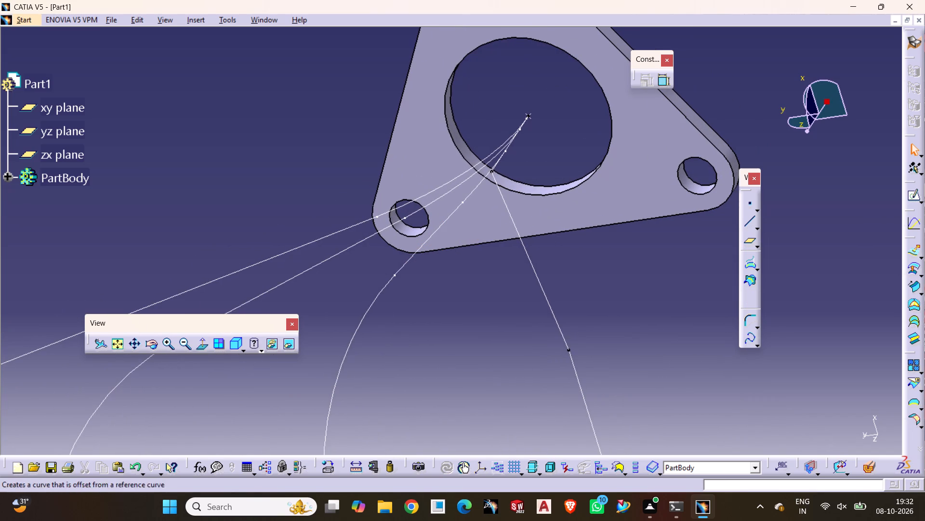
pyautogui.click(746, 320)
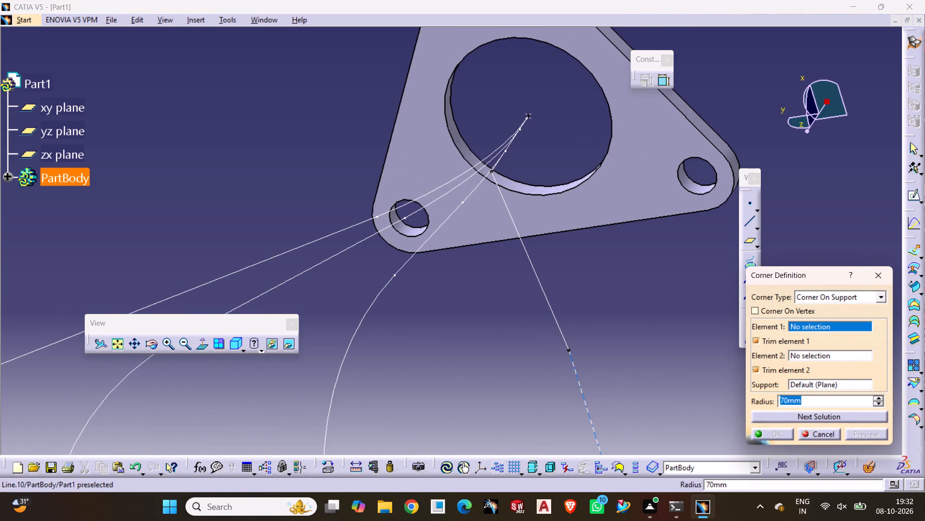
pyautogui.click(584, 395)
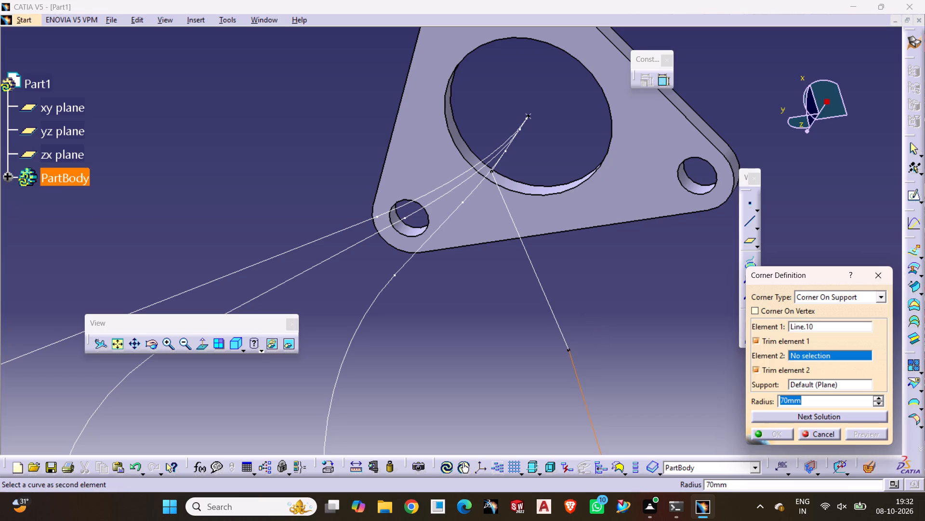
pyautogui.click(550, 299)
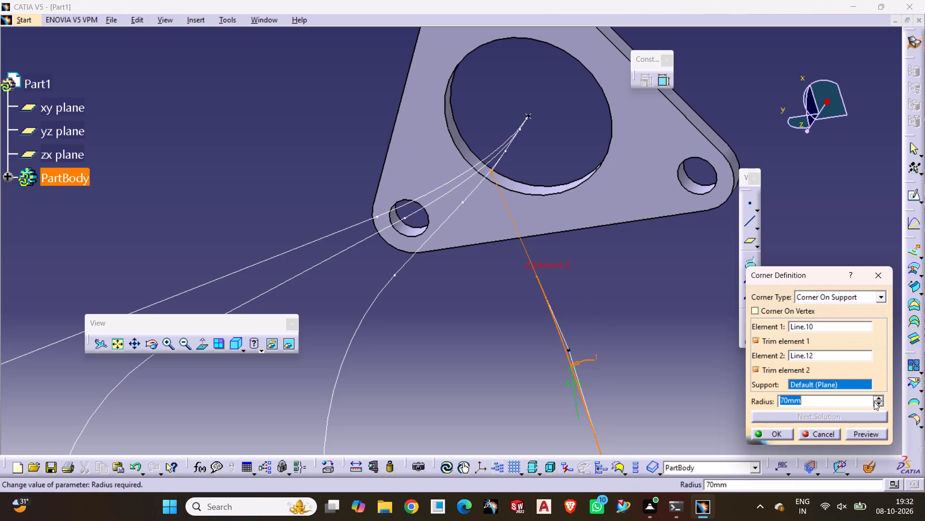
pyautogui.click(875, 398)
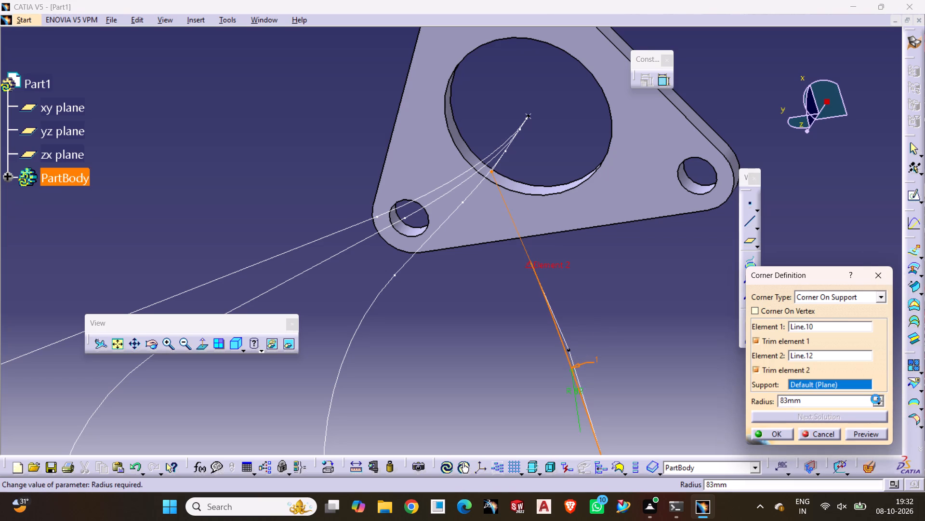
pyautogui.click(875, 399)
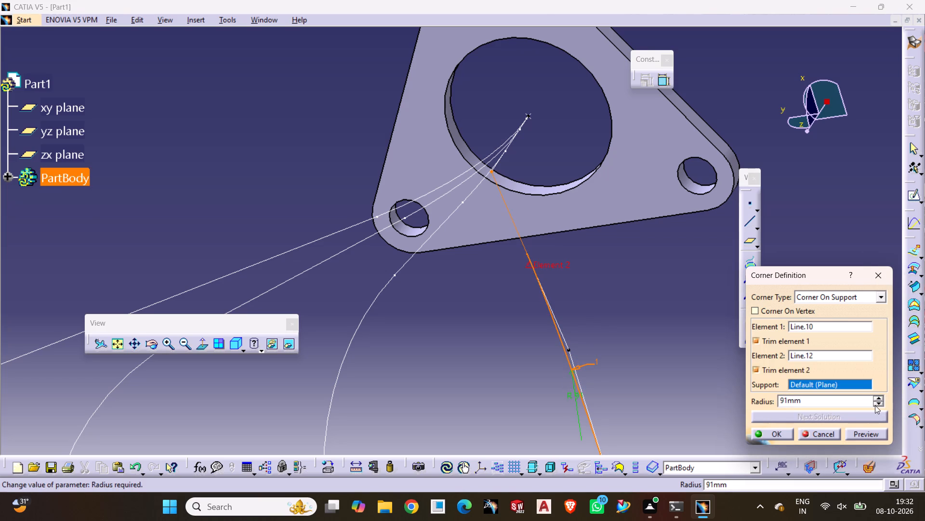
pyautogui.click(875, 403)
pyautogui.click(870, 435)
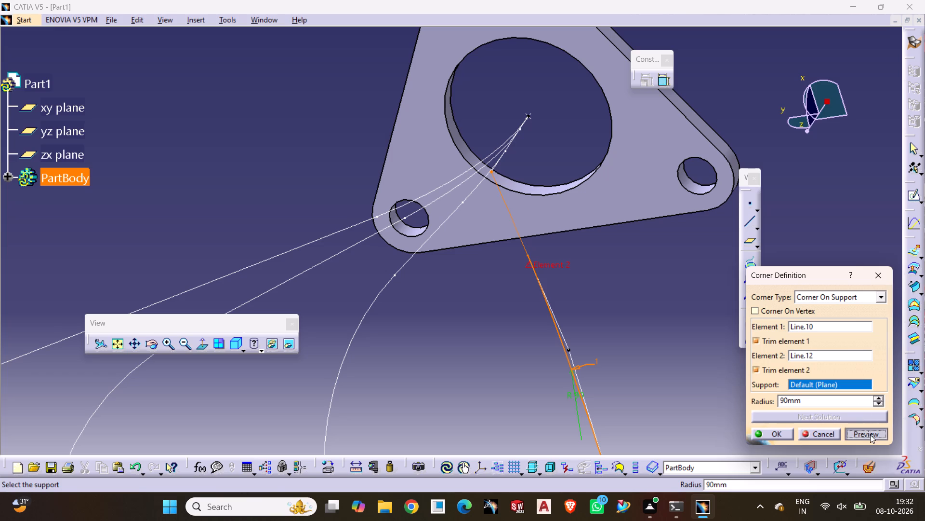
pyautogui.click(768, 432)
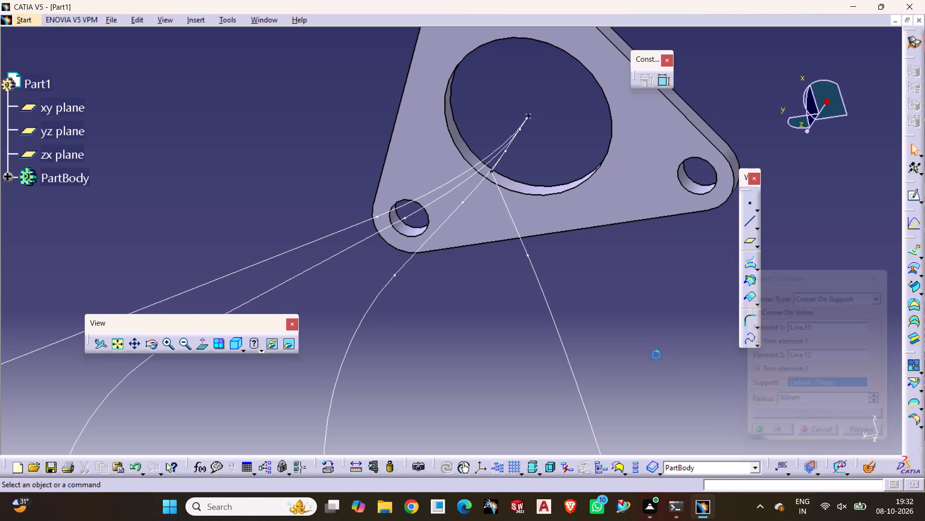
pyautogui.click(634, 327)
# Round the corner between the triangular flange's 50 mm line and the fourth two-lug flange's rounded path with a 70 mm radius, trimming both elements.
pyautogui.moveTo(617, 311); pyautogui.dragTo(589, 386, button='middle')
pyautogui.click(747, 322)
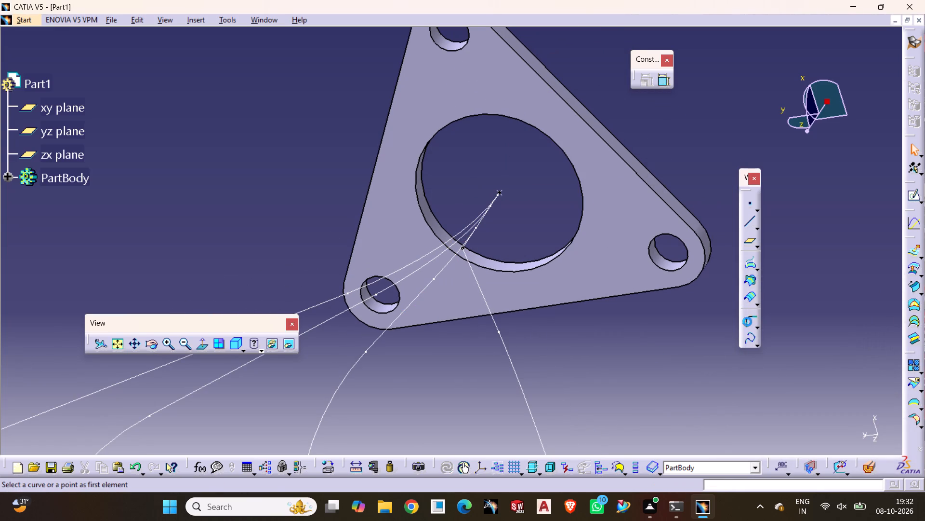
pyautogui.click(472, 234)
pyautogui.click(474, 271)
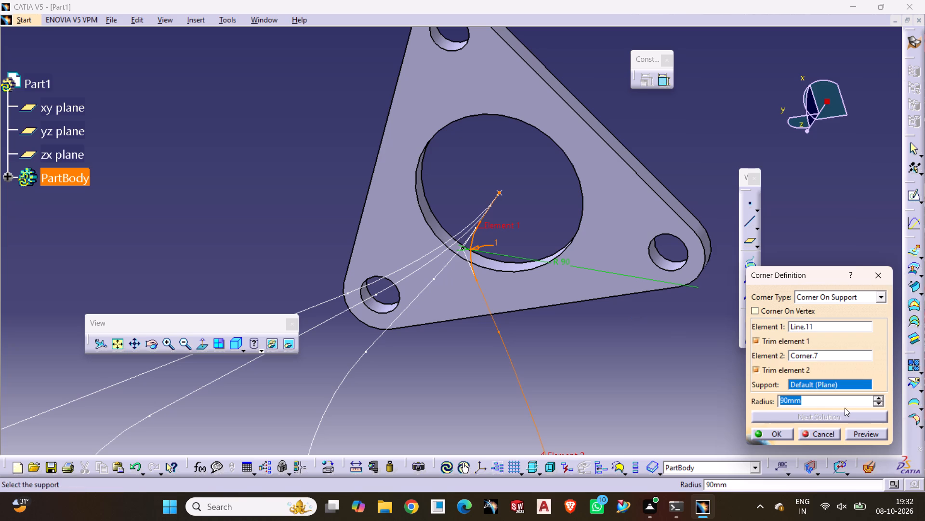
pyautogui.click(876, 405)
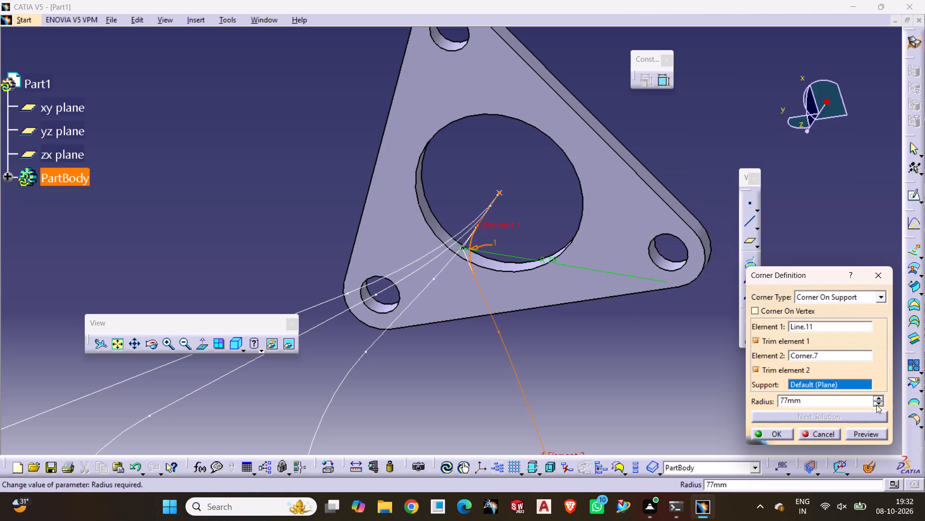
pyautogui.tripleClick(876, 405)
pyautogui.tripleClick(875, 405)
pyautogui.tripleClick(874, 405)
pyautogui.click(873, 407)
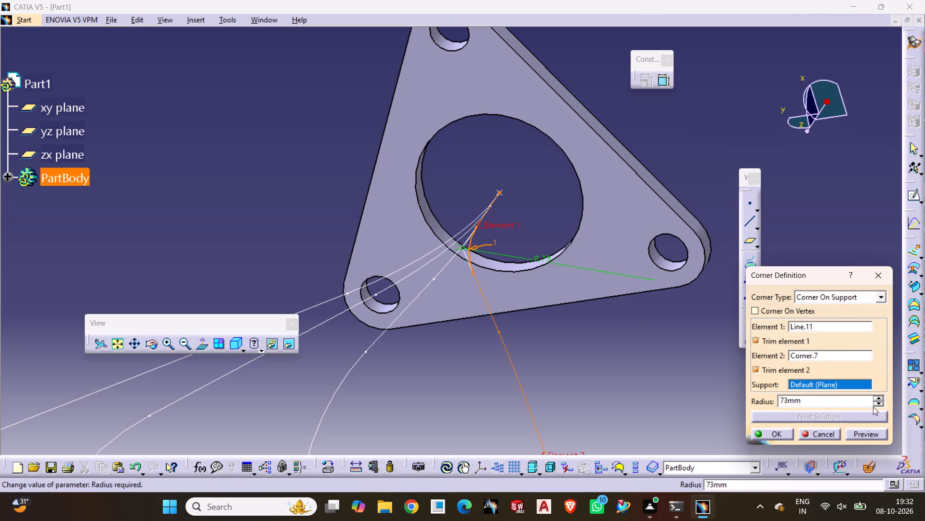
pyautogui.click(875, 402)
pyautogui.tripleClick(875, 402)
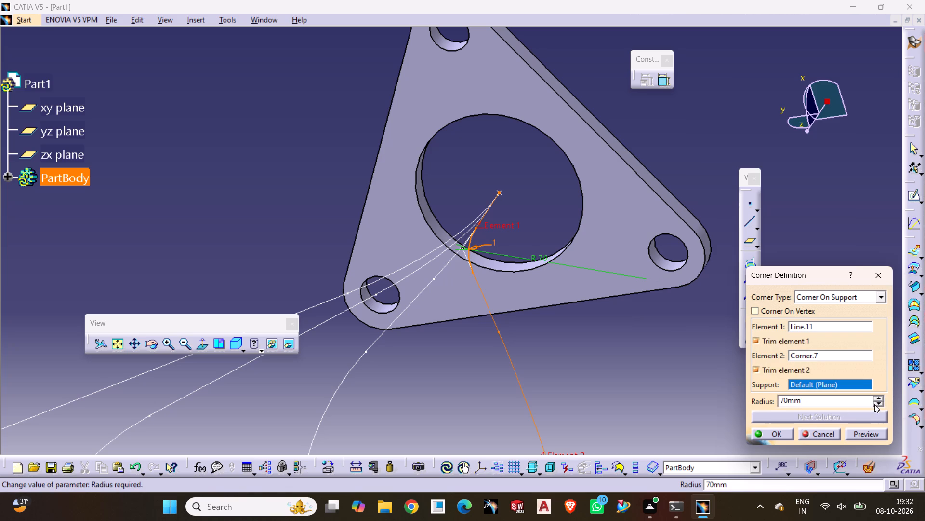
pyautogui.click(874, 433)
pyautogui.click(776, 431)
pyautogui.click(645, 371)
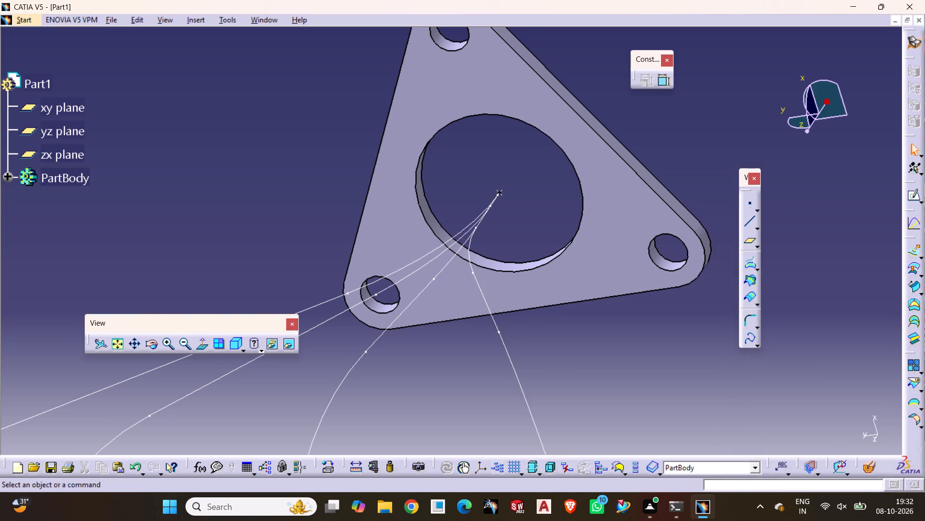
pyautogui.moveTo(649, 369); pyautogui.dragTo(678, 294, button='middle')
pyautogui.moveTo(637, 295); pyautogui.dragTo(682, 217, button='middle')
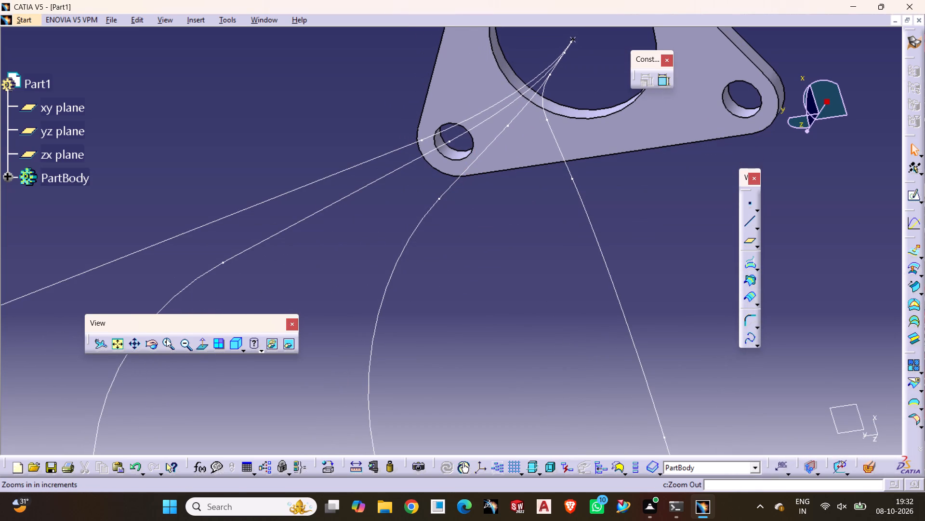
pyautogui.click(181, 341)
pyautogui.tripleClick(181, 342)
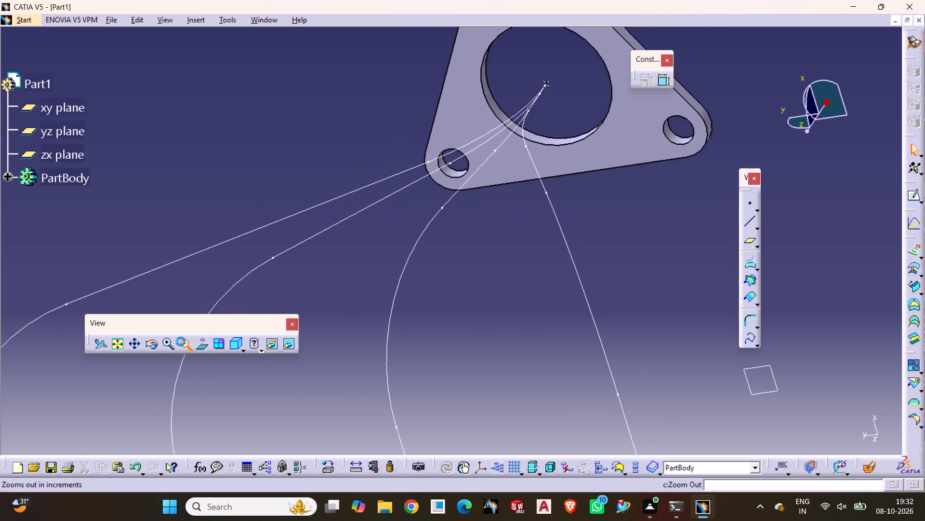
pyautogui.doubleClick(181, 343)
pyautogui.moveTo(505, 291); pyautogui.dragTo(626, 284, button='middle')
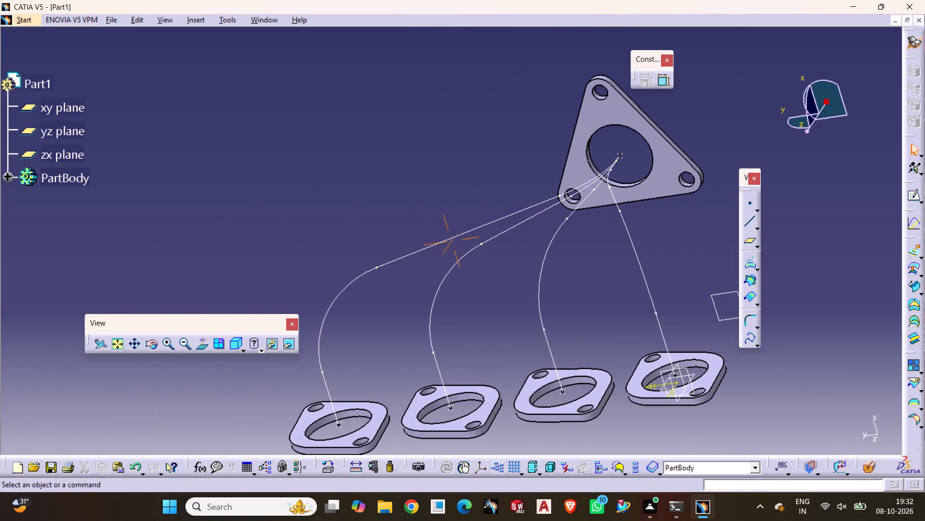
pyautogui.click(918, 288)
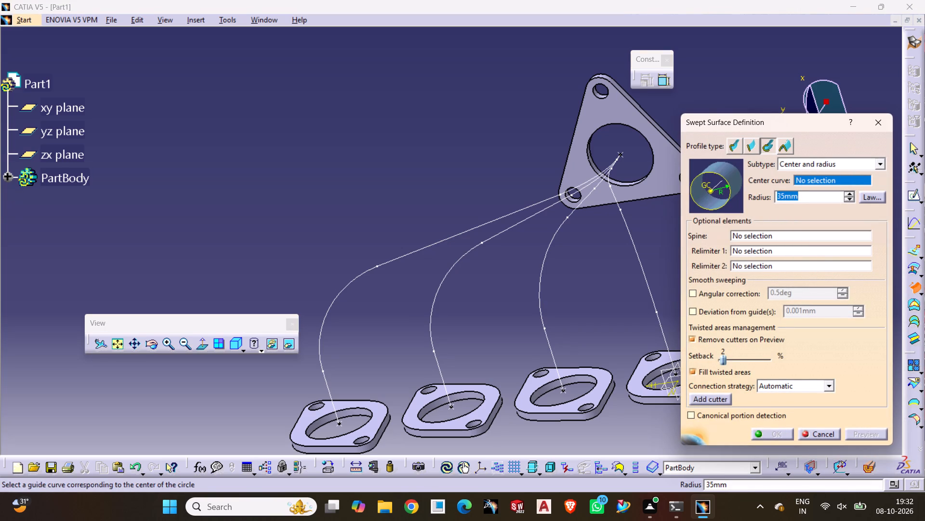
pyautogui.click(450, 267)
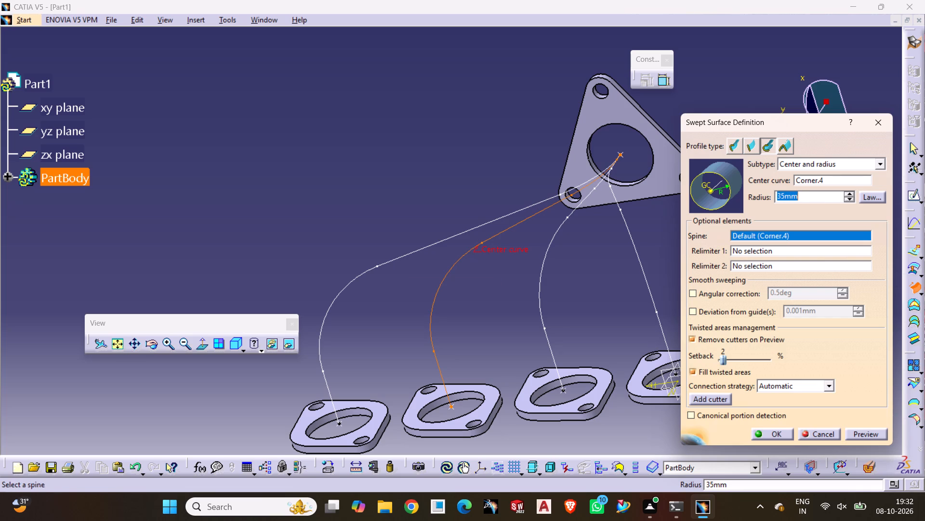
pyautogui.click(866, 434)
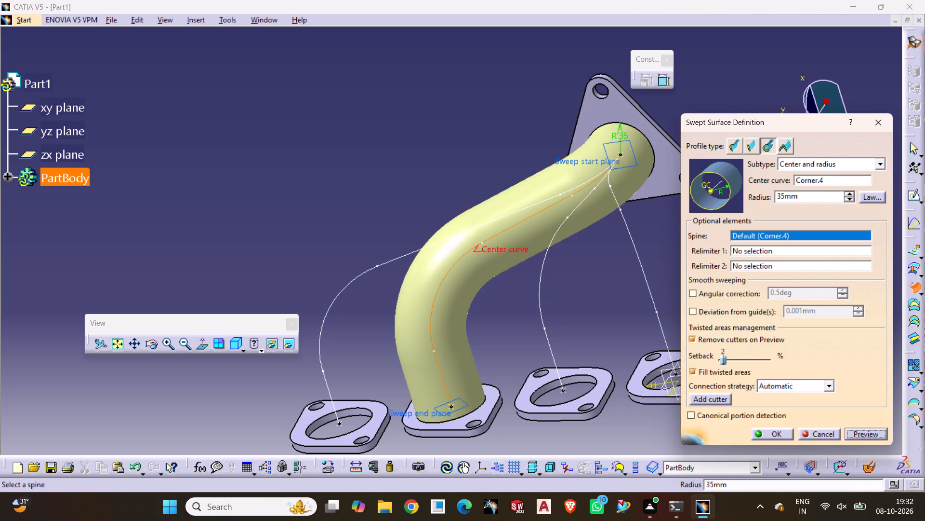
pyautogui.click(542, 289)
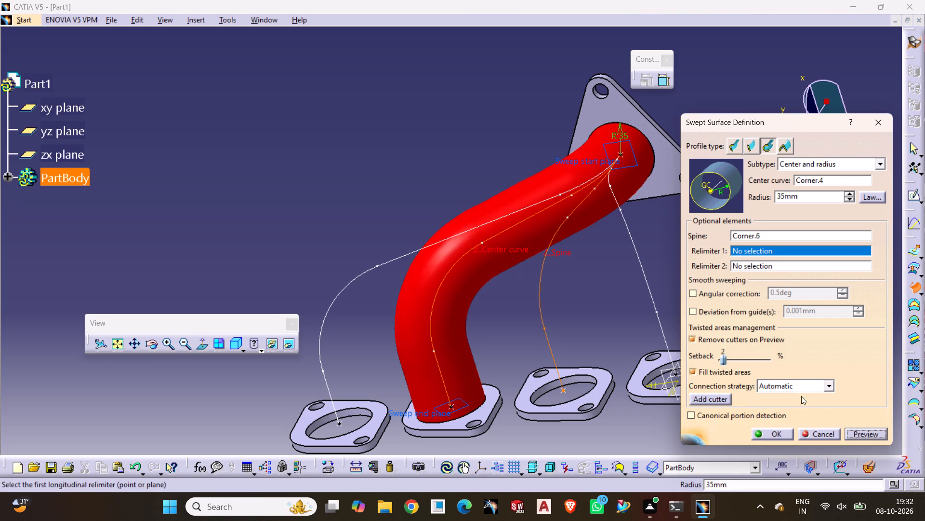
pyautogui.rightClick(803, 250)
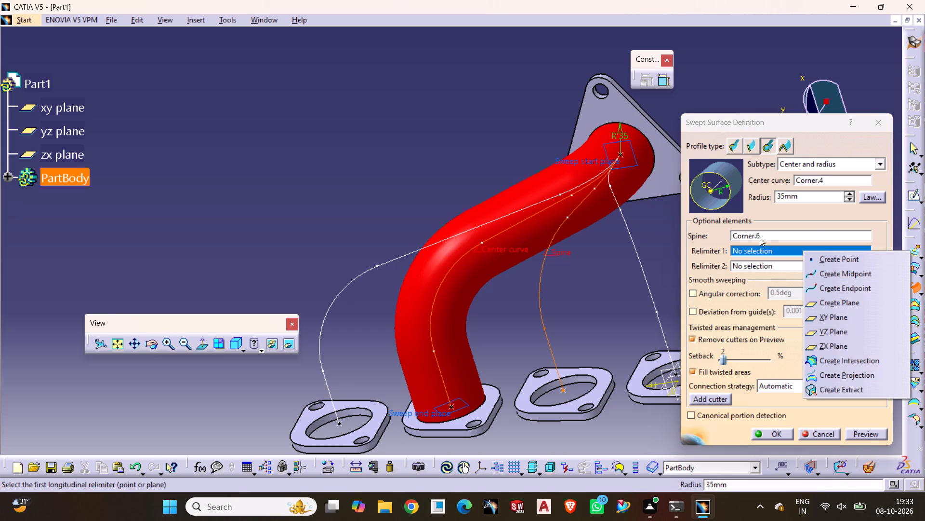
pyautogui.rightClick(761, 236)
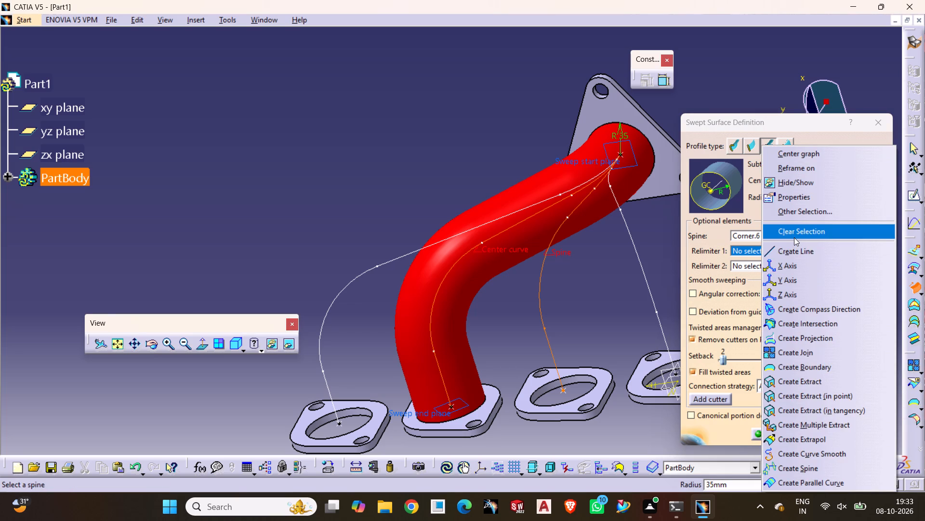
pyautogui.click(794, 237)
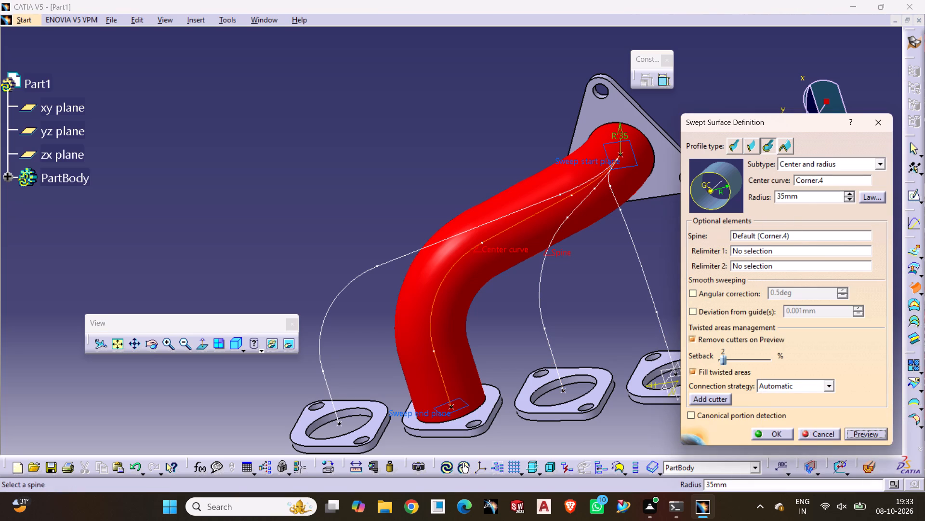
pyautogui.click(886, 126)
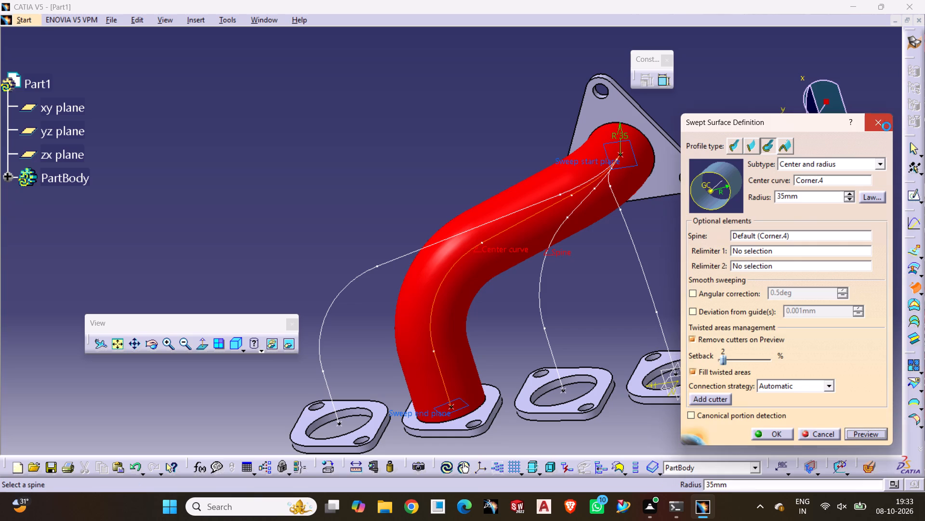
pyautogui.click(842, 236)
# Save the part under the file name Exhaust Manifold as a CATPart in the Catia Drawinds folder.
pyautogui.moveTo(697, 250); pyautogui.dragTo(671, 241, button='middle')
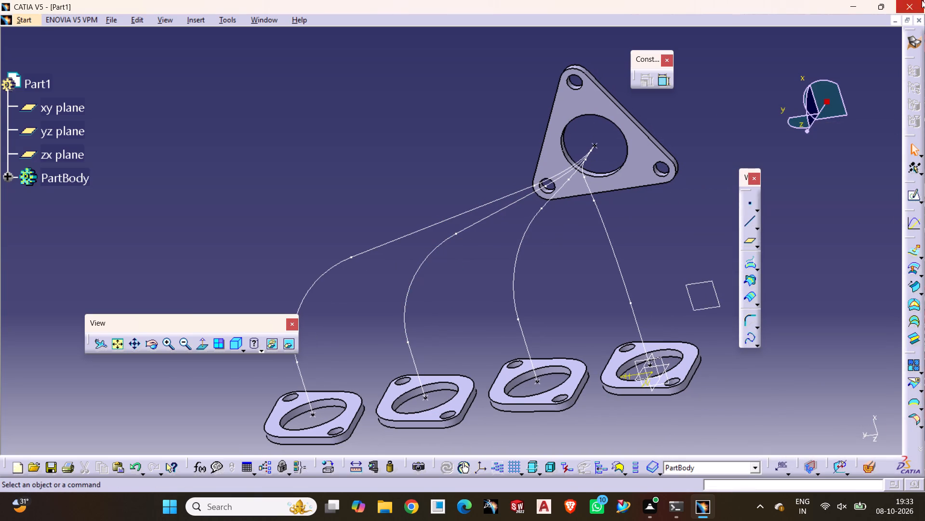
pyautogui.click(106, 16)
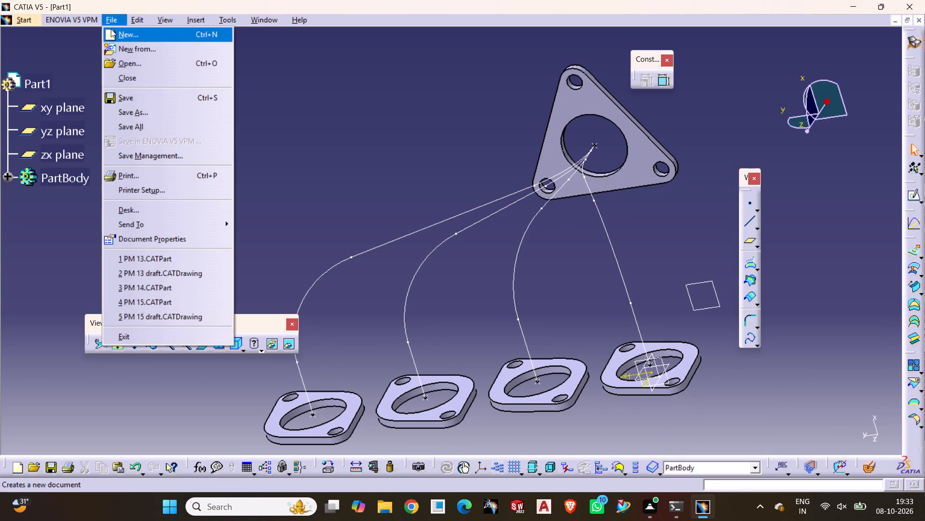
pyautogui.click(127, 115)
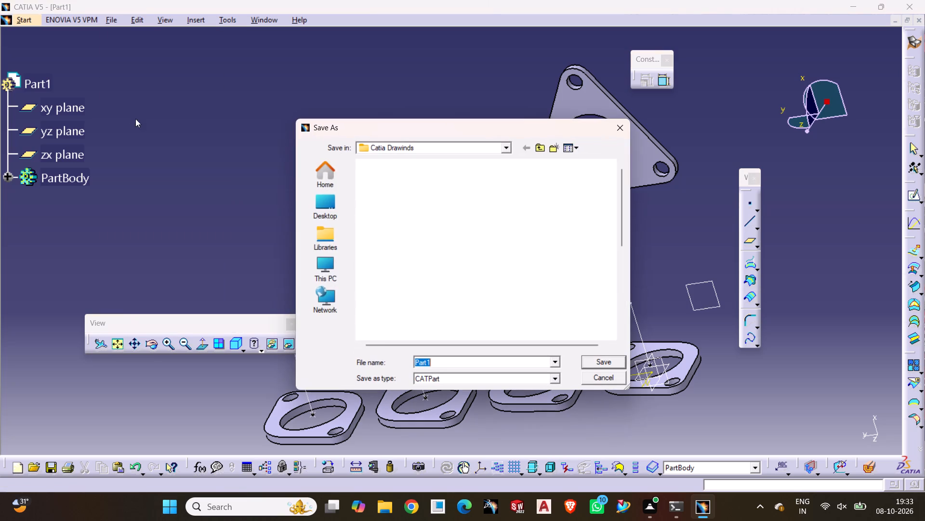
pyautogui.moveTo(438, 364); pyautogui.dragTo(396, 374)
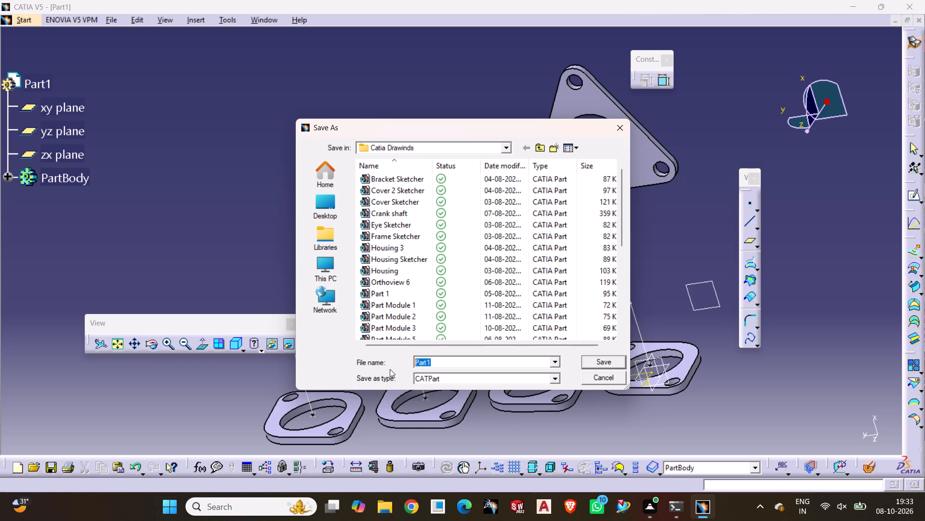
pyautogui.hotkey('shift', 'e')
pyautogui.write('xhaust')
pyautogui.press('space')
pyautogui.write('Manifold')
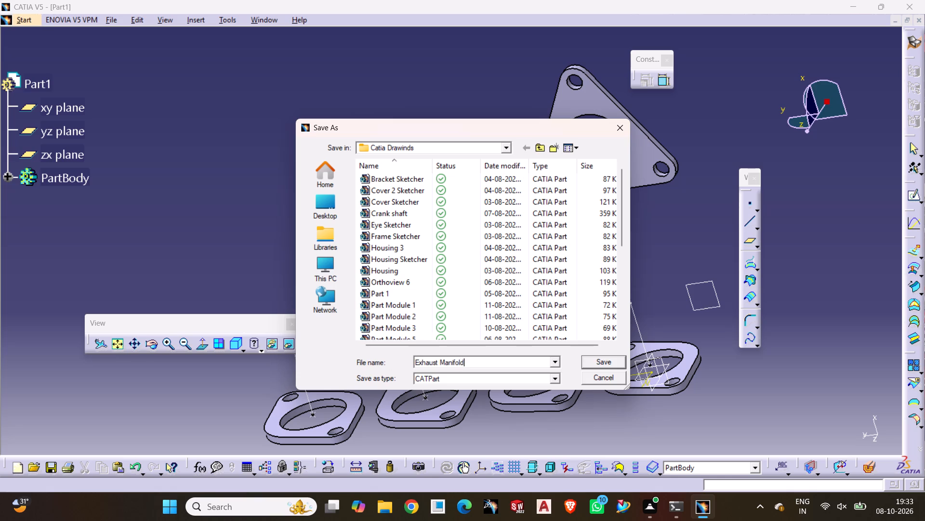
pyautogui.click(605, 362)
pyautogui.click(375, 204)
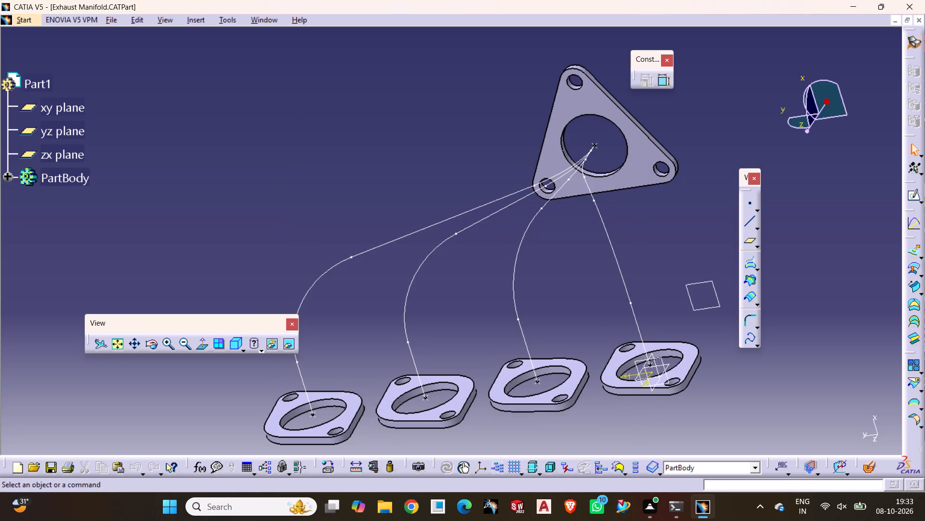
# Save the Exhaust Manifold part again under its existing name.
pyautogui.moveTo(406, 218); pyautogui.dragTo(373, 198, button='middle')
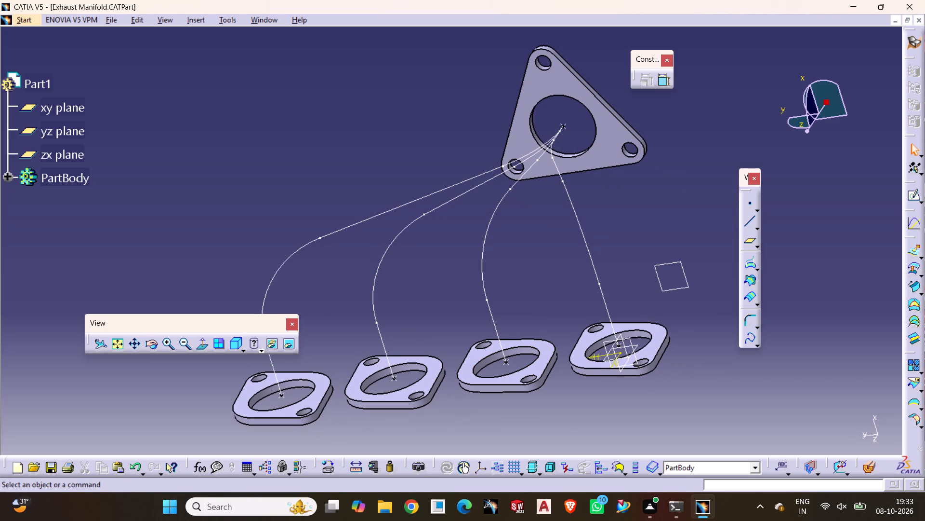
pyautogui.click(110, 19)
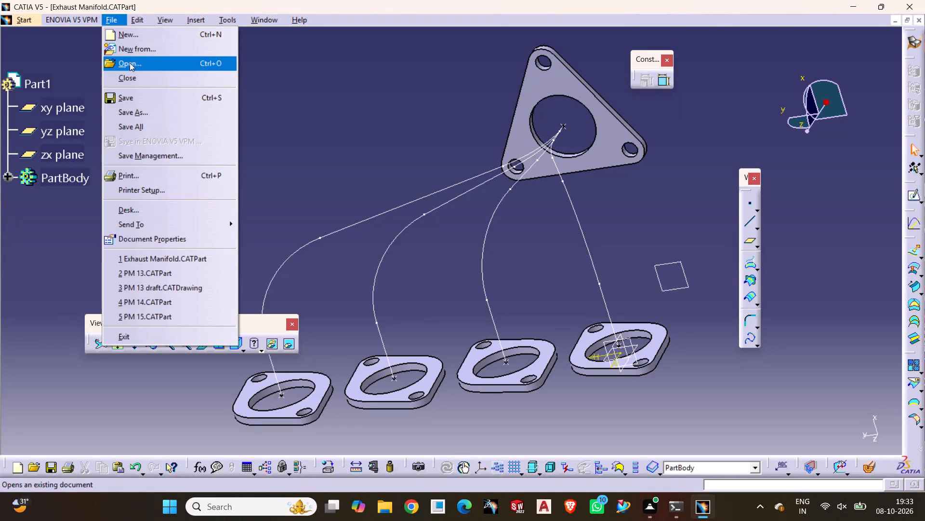
pyautogui.click(142, 102)
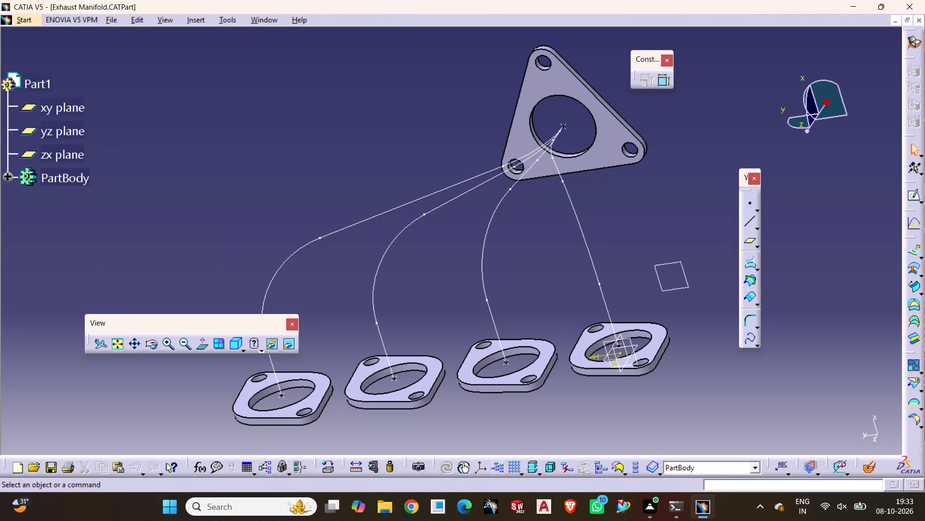
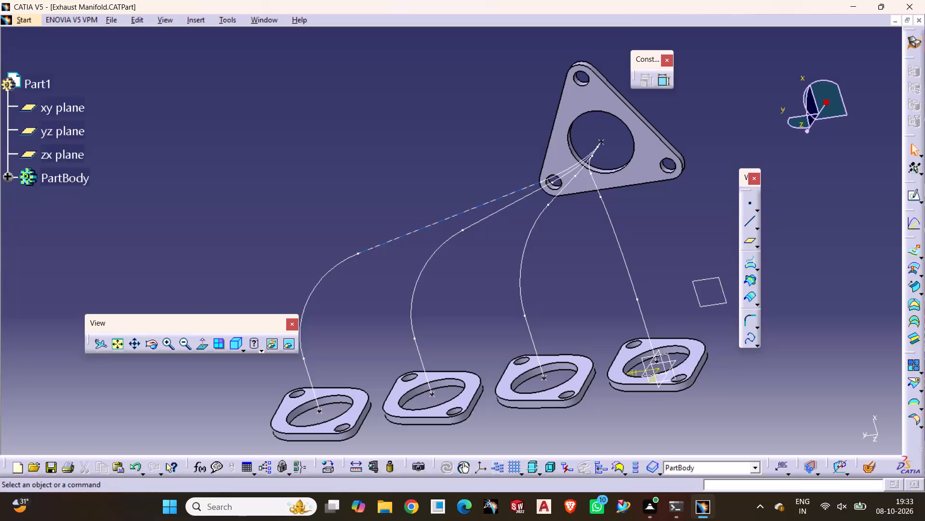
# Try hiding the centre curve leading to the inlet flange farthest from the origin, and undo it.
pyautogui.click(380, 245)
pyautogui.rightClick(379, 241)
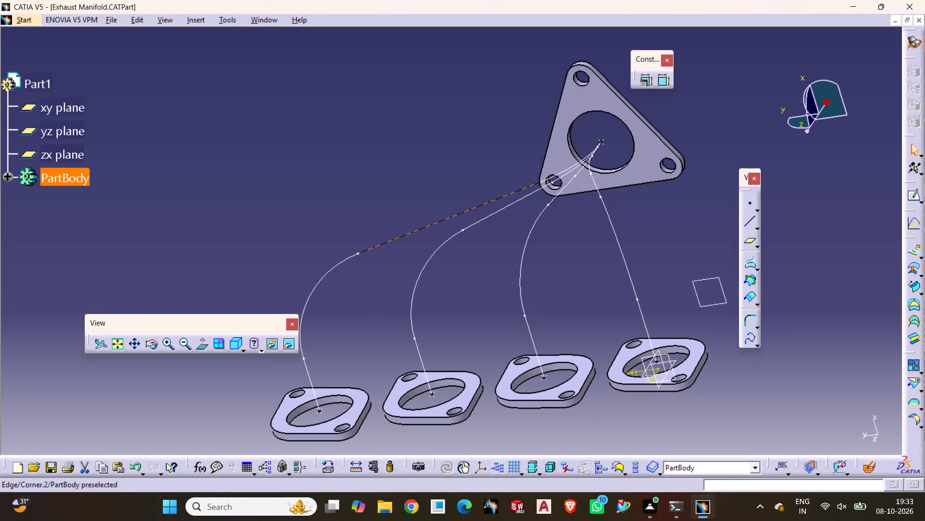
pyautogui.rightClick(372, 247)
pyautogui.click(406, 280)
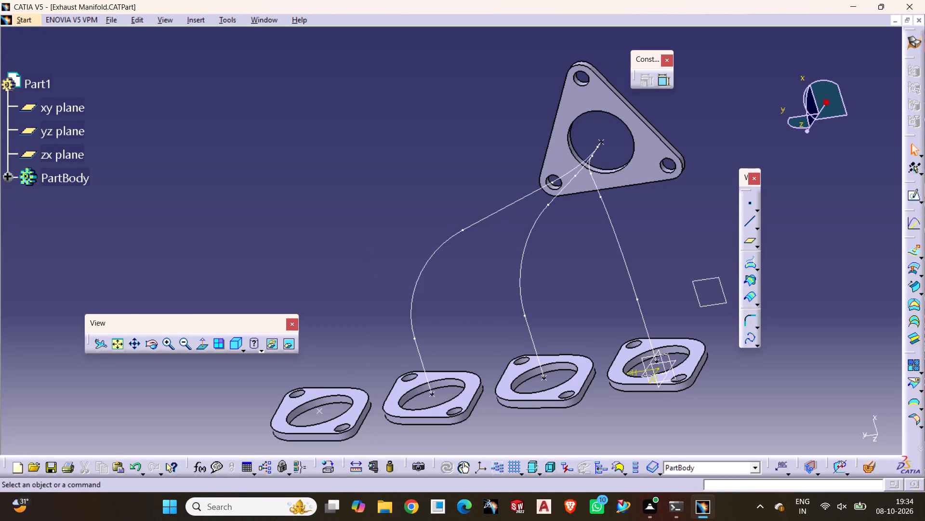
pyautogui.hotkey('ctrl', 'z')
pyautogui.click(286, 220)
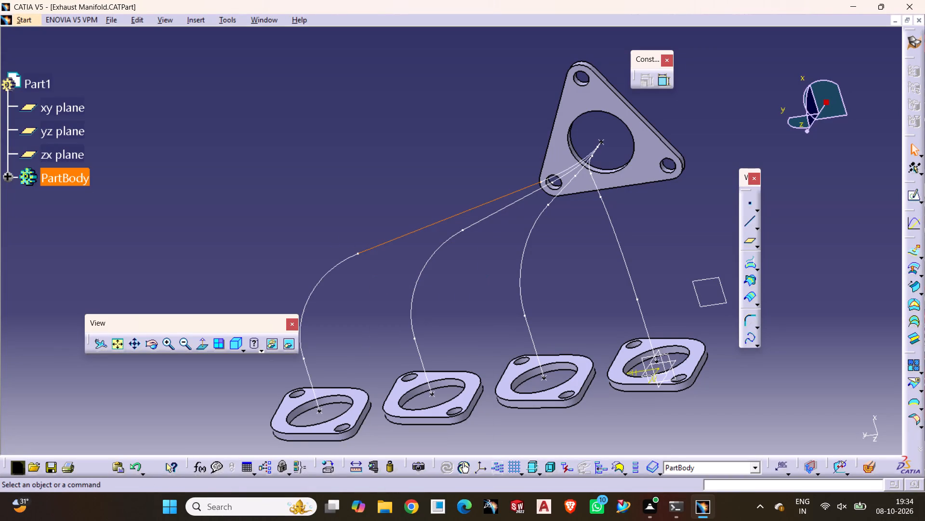
# Show the hidden pipe surface Sweep.1 from the expanded PartBody.
pyautogui.click(4, 176)
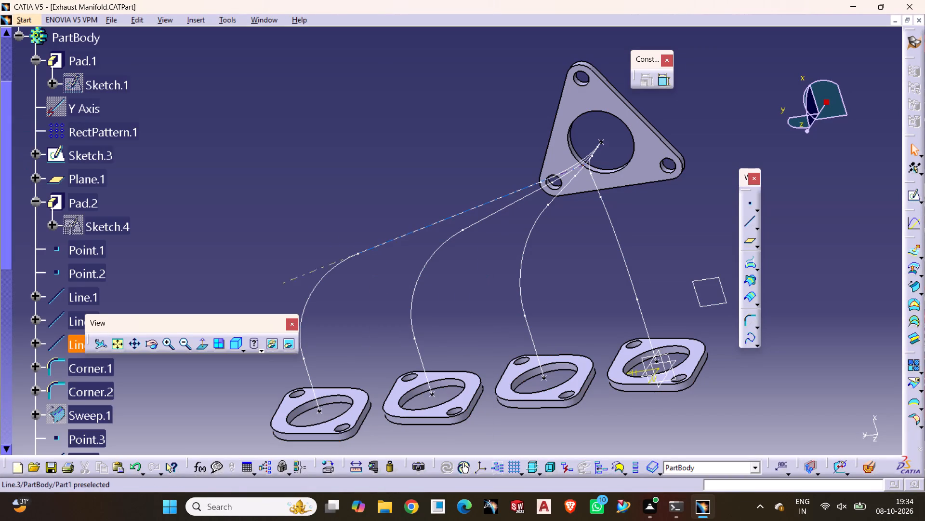
pyautogui.rightClick(67, 411)
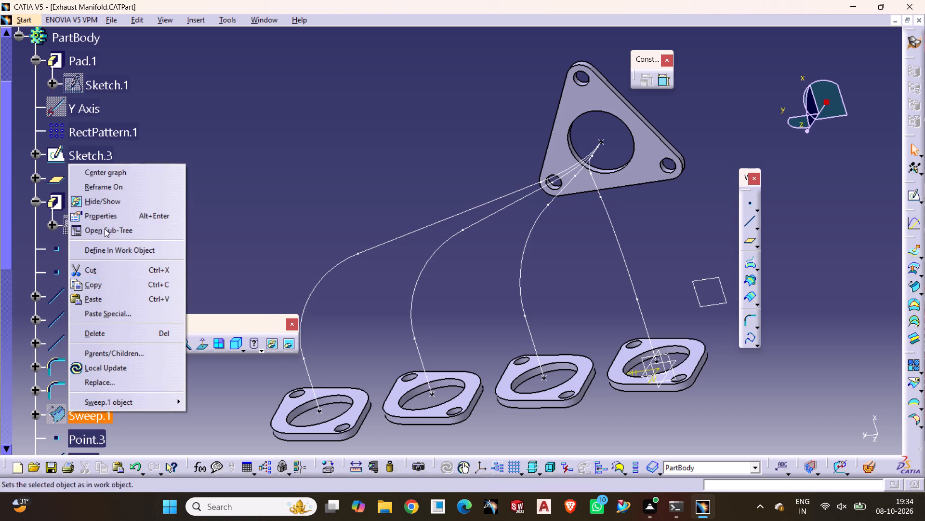
pyautogui.click(112, 203)
# Sweep a circular centre-and-radius surface of 35 mm radius along Corner.4, the curve to the flange beside the existing pipe.
pyautogui.moveTo(243, 188); pyautogui.dragTo(236, 168, button='middle')
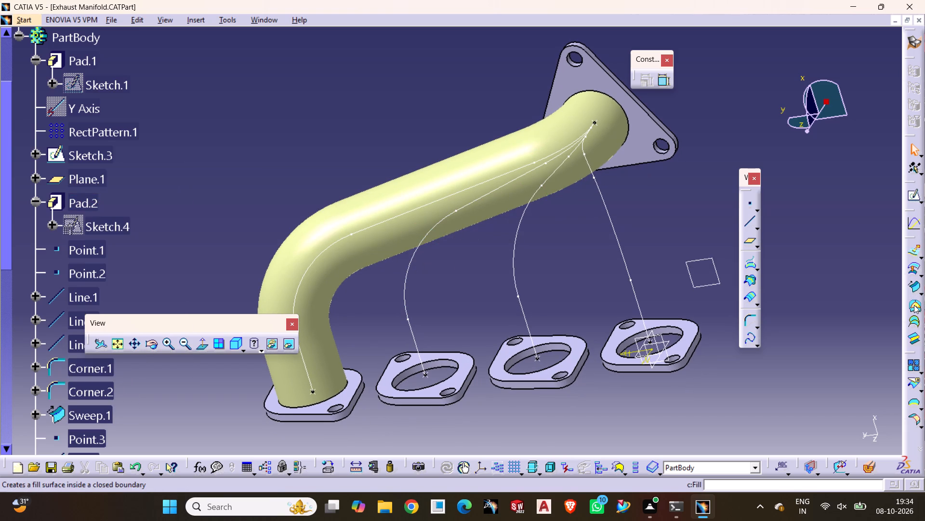
pyautogui.click(913, 282)
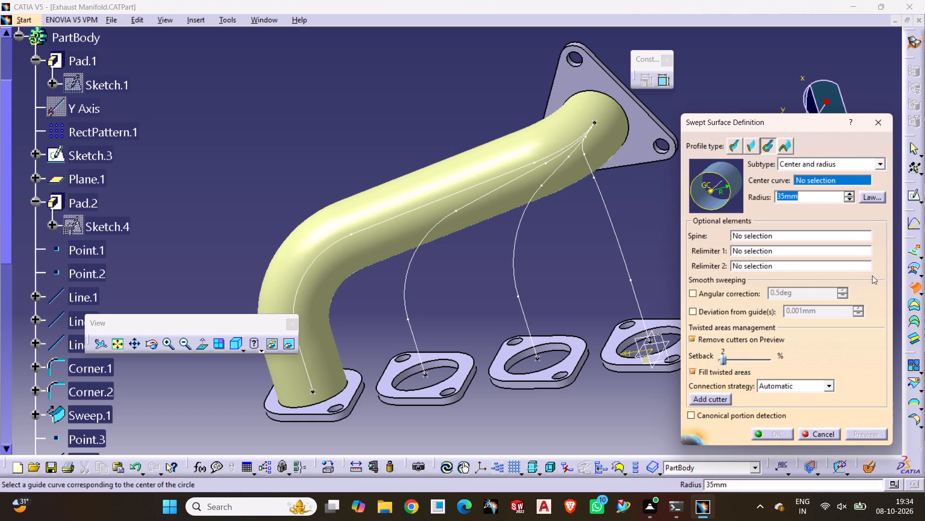
pyautogui.click(425, 242)
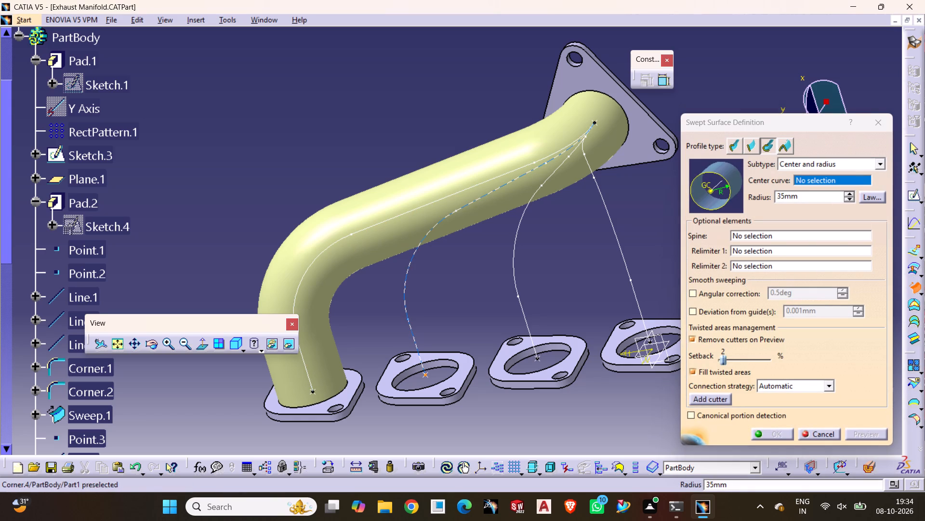
pyautogui.click(419, 247)
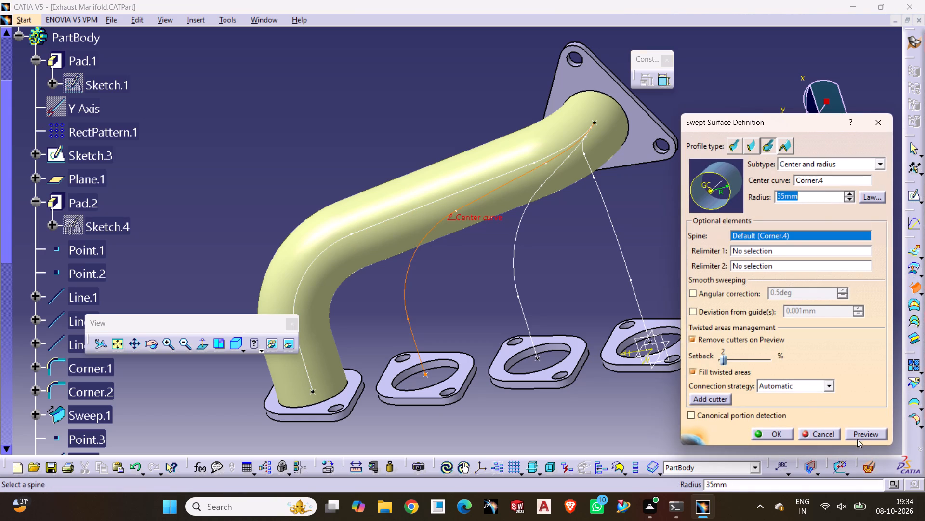
pyautogui.click(859, 435)
pyautogui.click(763, 433)
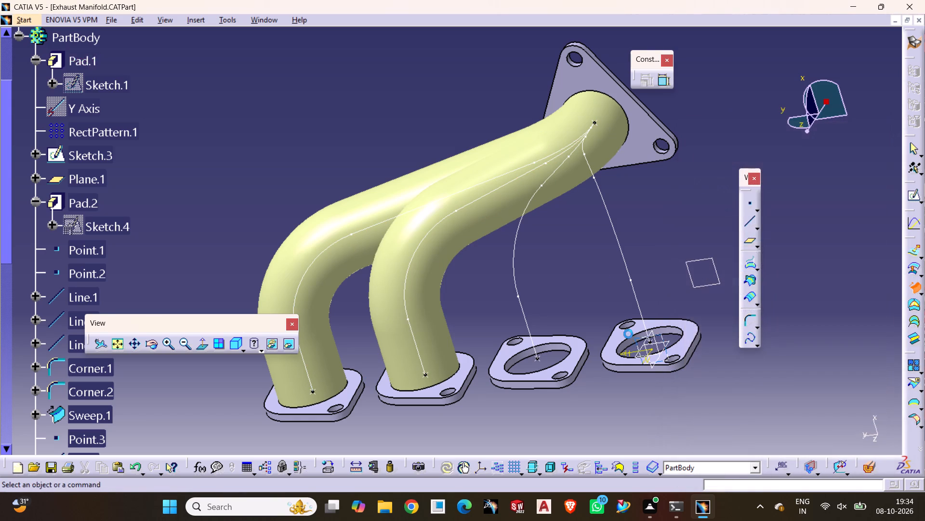
pyautogui.click(672, 223)
# Sweep a circular surface of 35 mm radius along Corner.6, the centre curve of the third pipe.
pyautogui.moveTo(671, 224); pyautogui.dragTo(622, 226, button='middle')
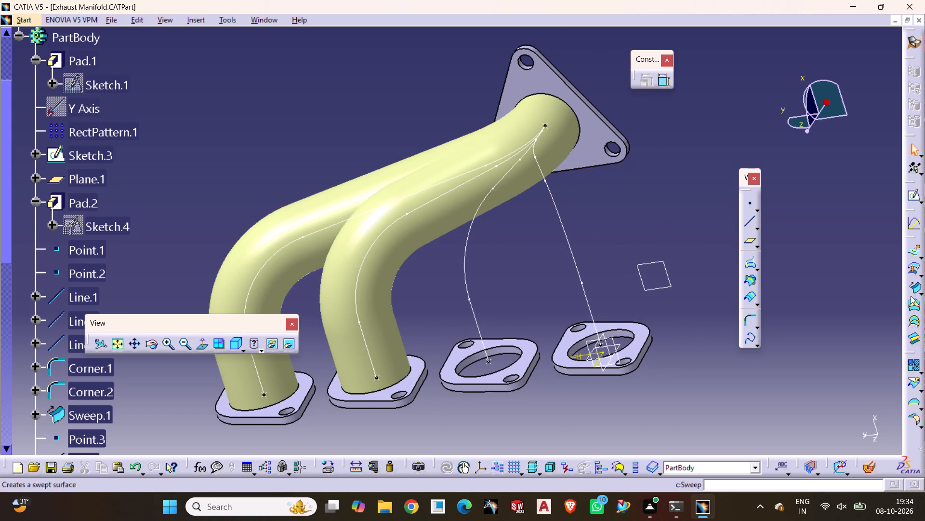
pyautogui.click(917, 305)
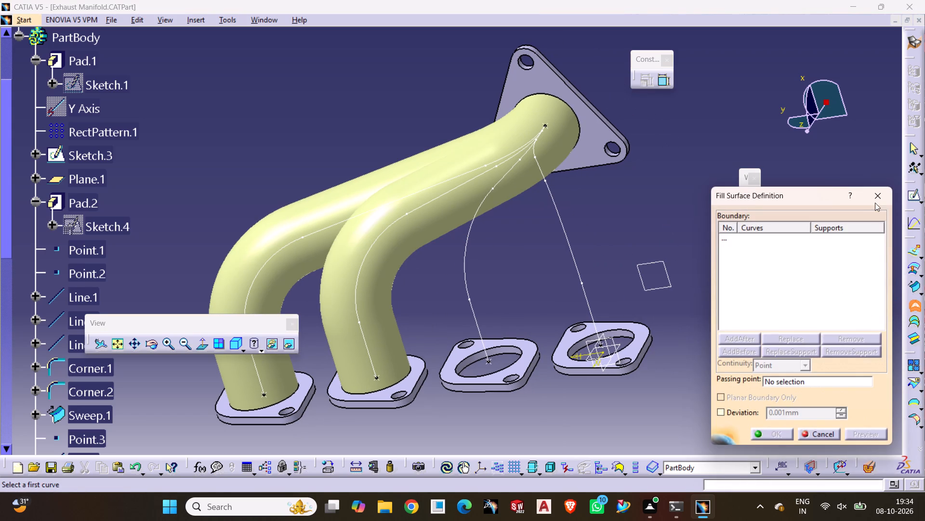
pyautogui.click(875, 196)
pyautogui.click(917, 289)
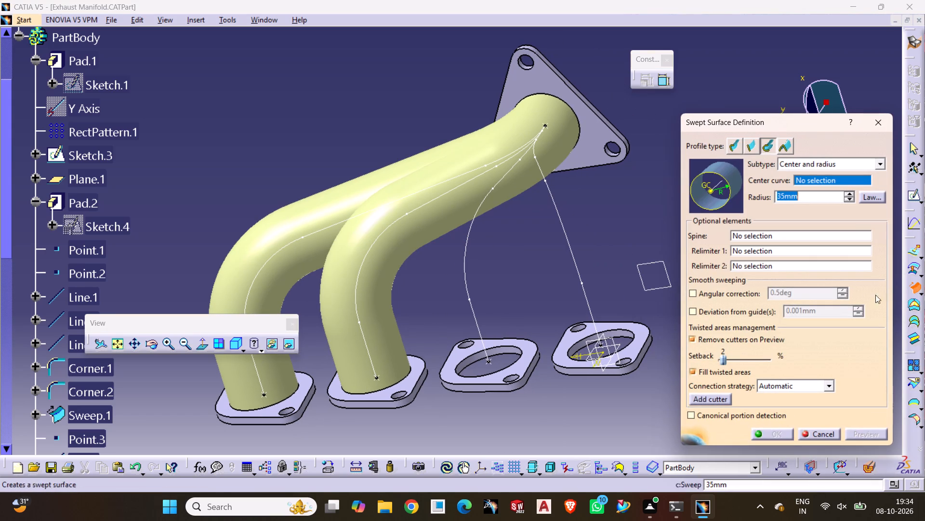
pyautogui.click(471, 217)
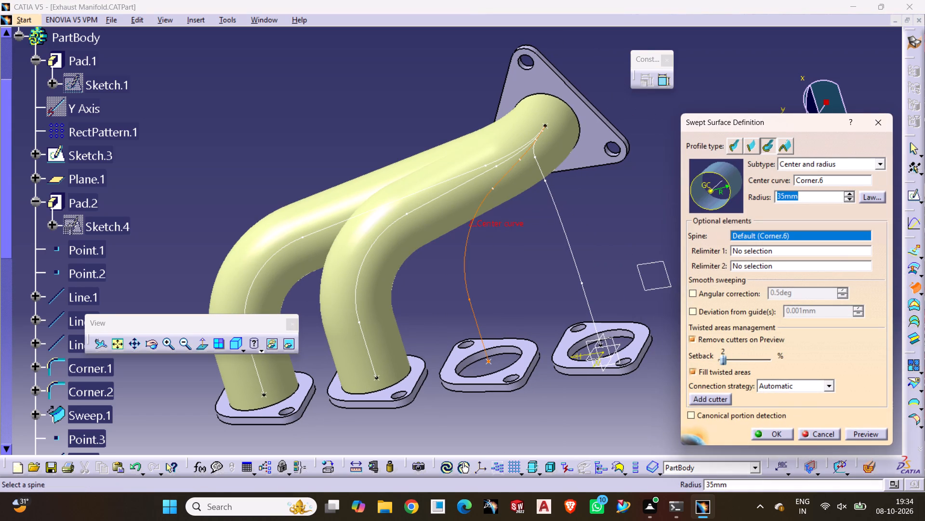
pyautogui.click(871, 436)
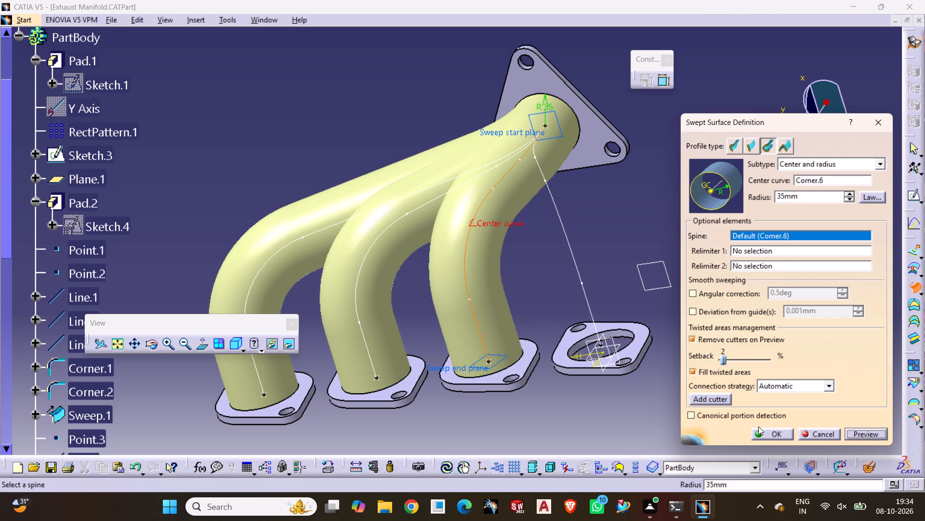
pyautogui.click(769, 432)
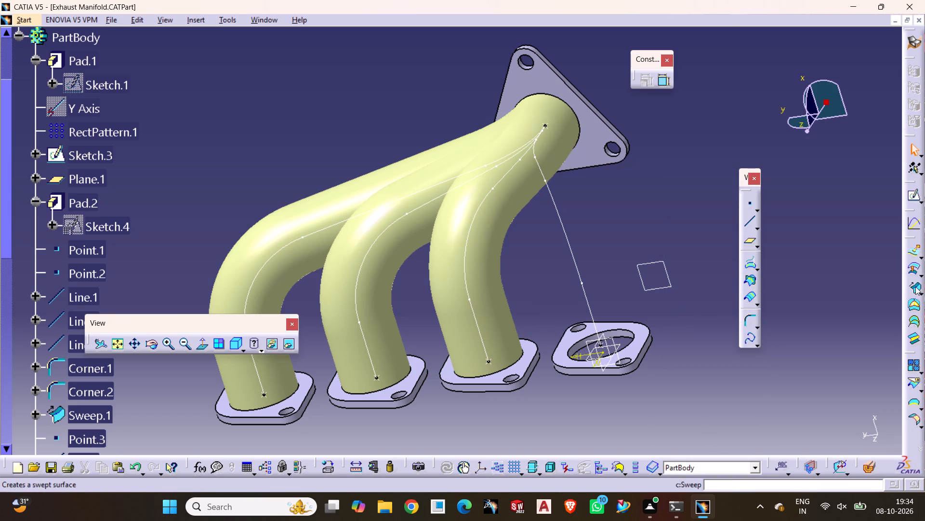
# Sweep a circular surface of 35 mm radius along Corner.8, the centre curve to the flange at the origin.
pyautogui.click(915, 287)
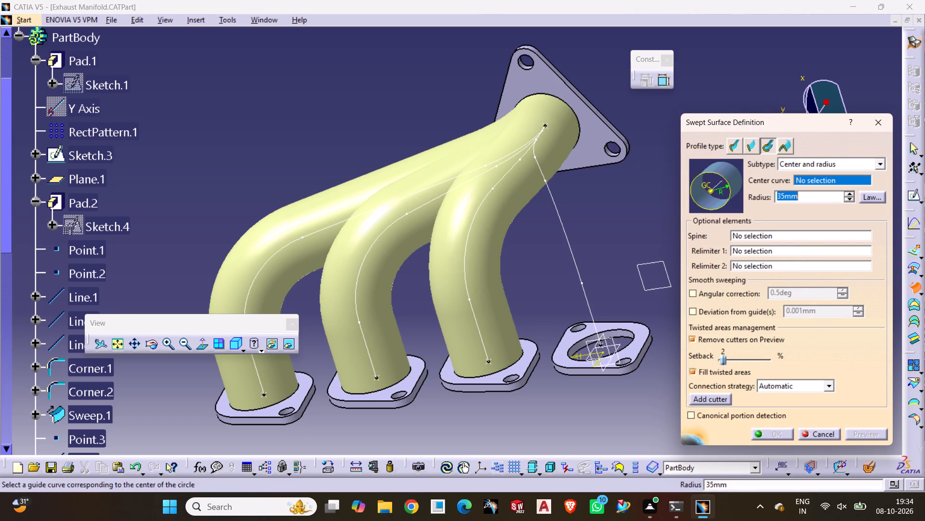
pyautogui.click(565, 228)
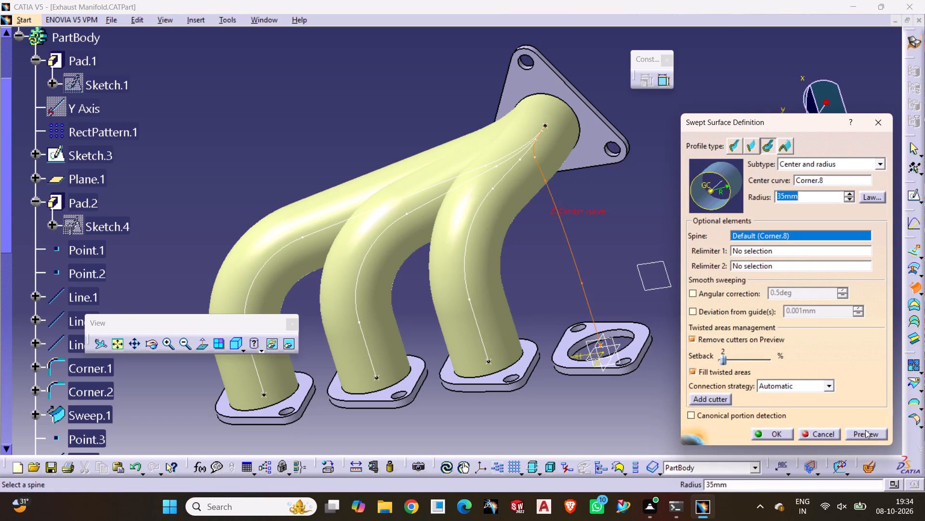
pyautogui.click(867, 438)
pyautogui.click(781, 433)
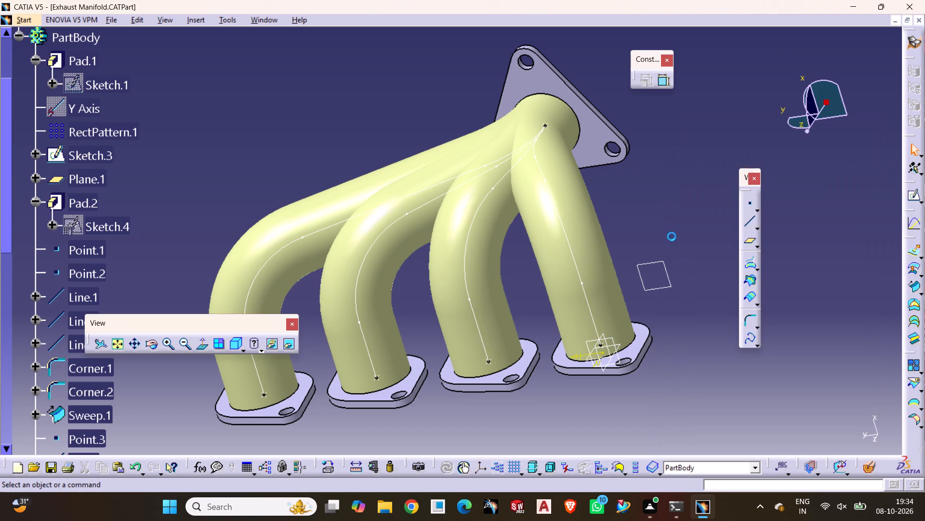
pyautogui.click(670, 233)
# Collapse the PartBody branch and save the Exhaust Manifold part.
pyautogui.moveTo(668, 238); pyautogui.dragTo(713, 217, button='middle')
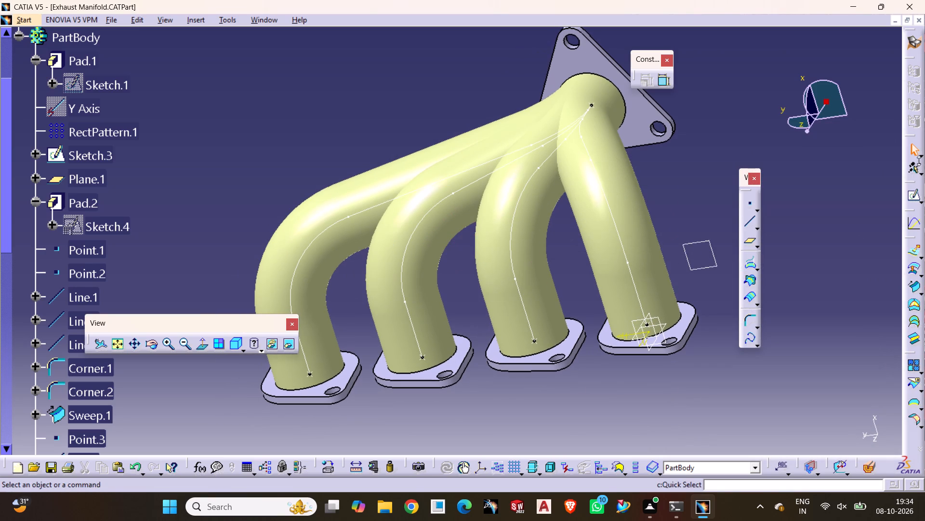
pyautogui.click(14, 36)
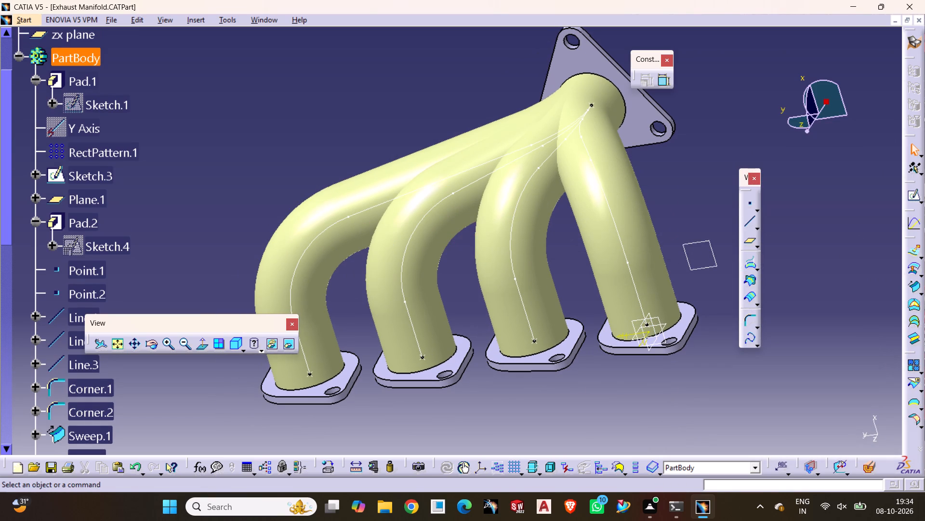
pyautogui.click(17, 55)
pyautogui.click(110, 18)
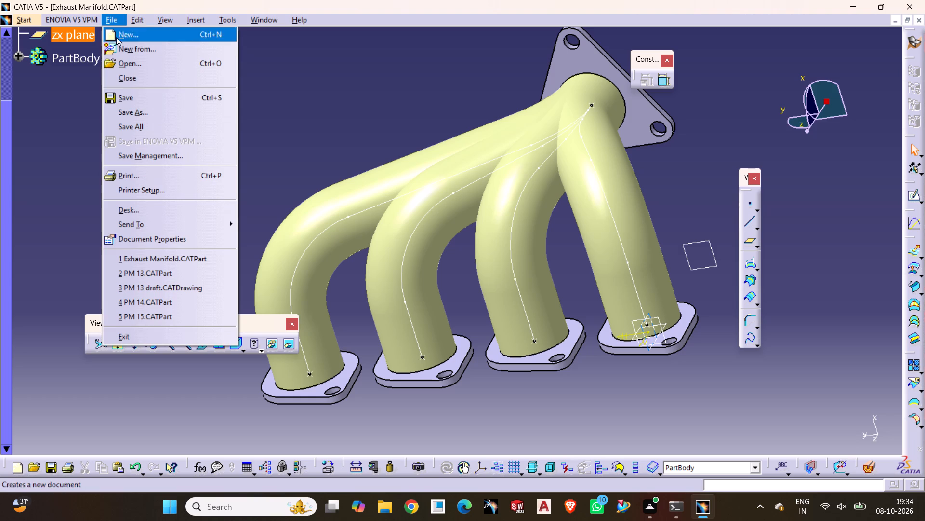
pyautogui.click(125, 93)
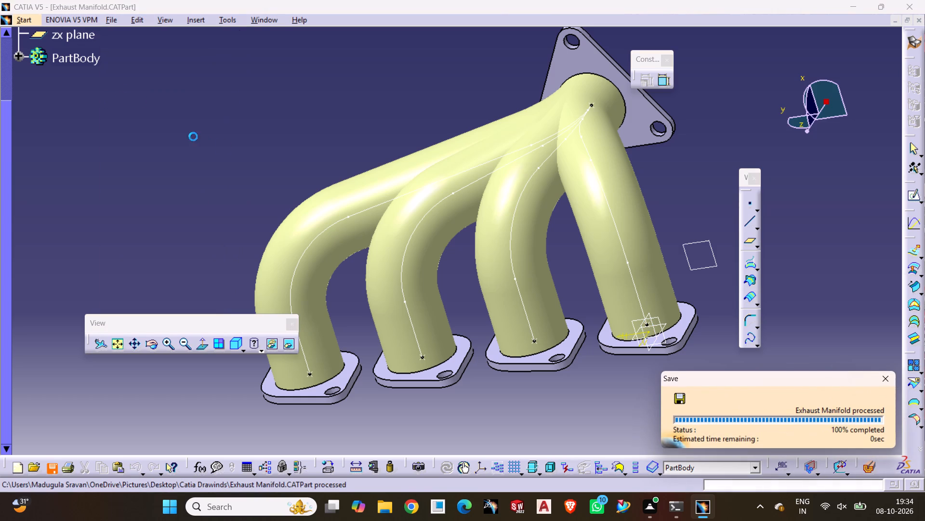
# Examine the four swept pipes and their junctions with the inlet and outlet flanges from all sides.
pyautogui.moveTo(294, 161); pyautogui.dragTo(363, 191, button='middle')
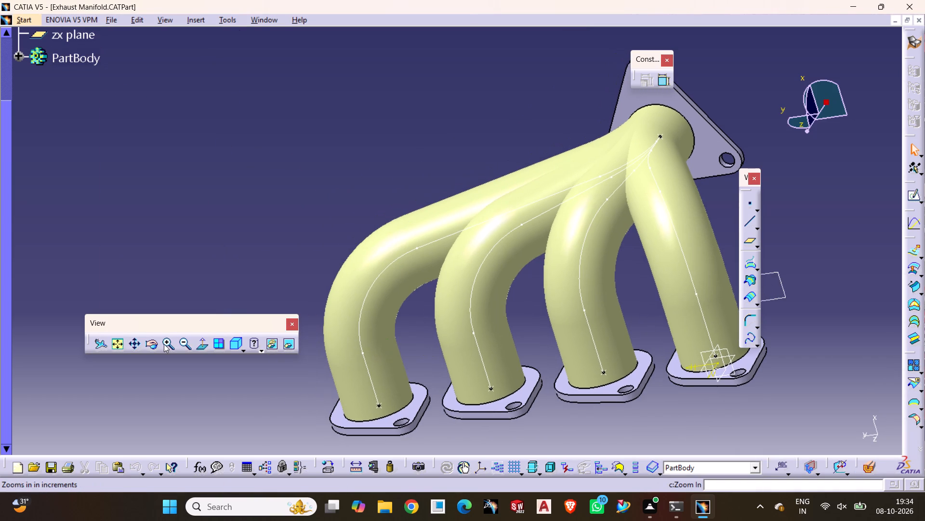
pyautogui.click(164, 344)
pyautogui.click(148, 345)
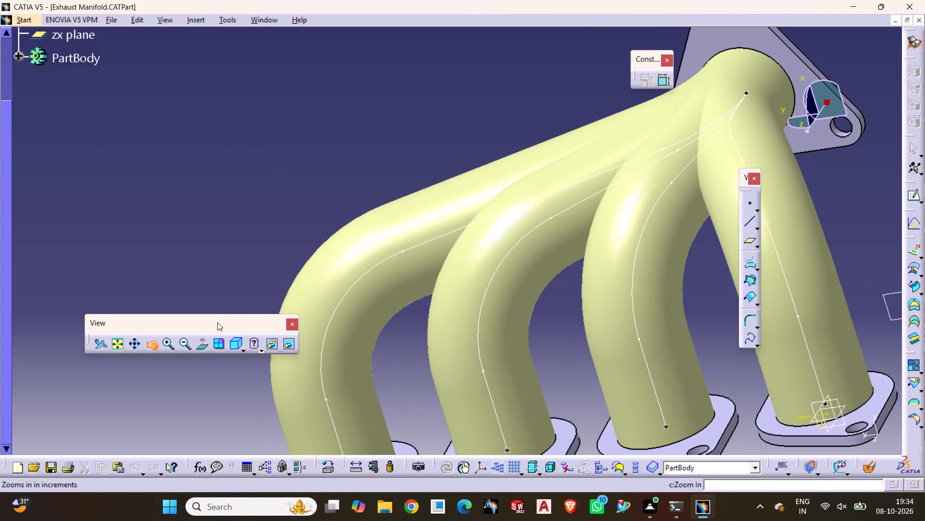
pyautogui.moveTo(236, 337); pyautogui.dragTo(279, 260)
pyautogui.click(182, 343)
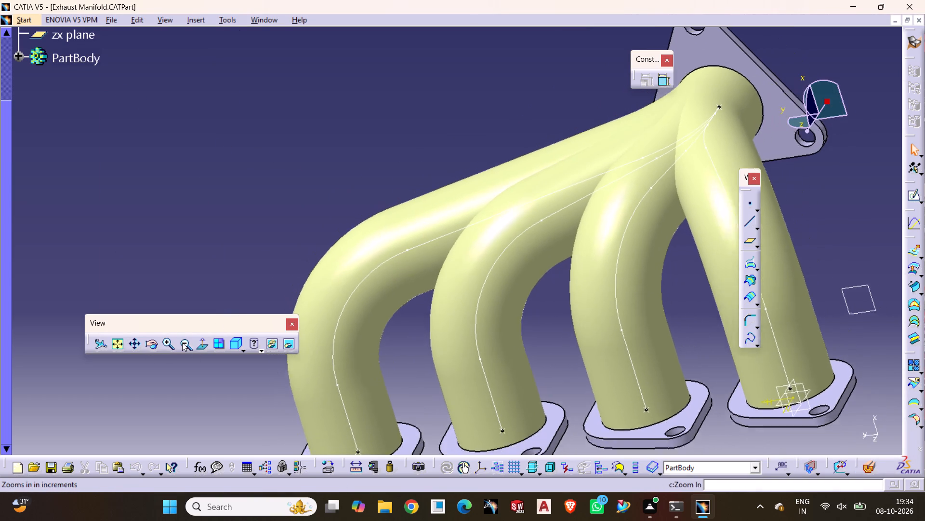
pyautogui.click(148, 343)
pyautogui.moveTo(188, 289); pyautogui.dragTo(496, 200)
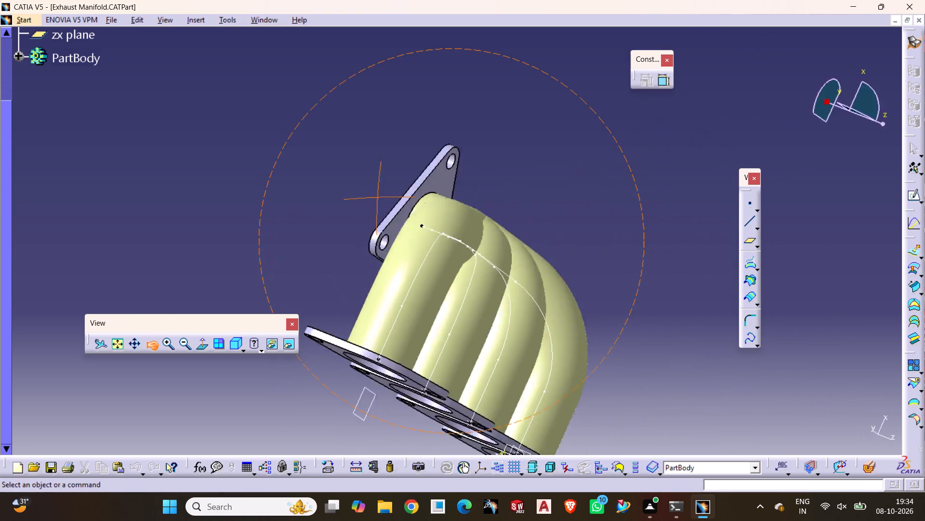
pyautogui.moveTo(496, 200); pyautogui.dragTo(660, 220)
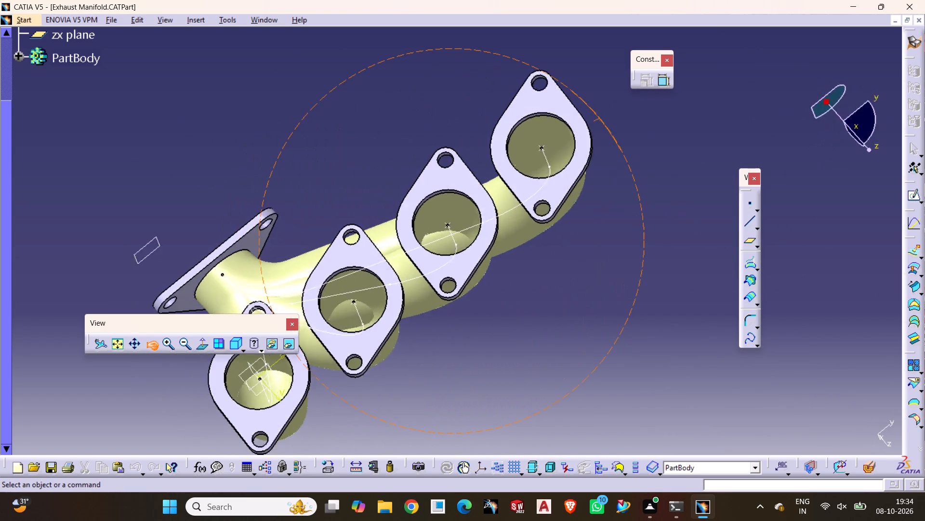
pyautogui.moveTo(660, 220); pyautogui.dragTo(531, 233)
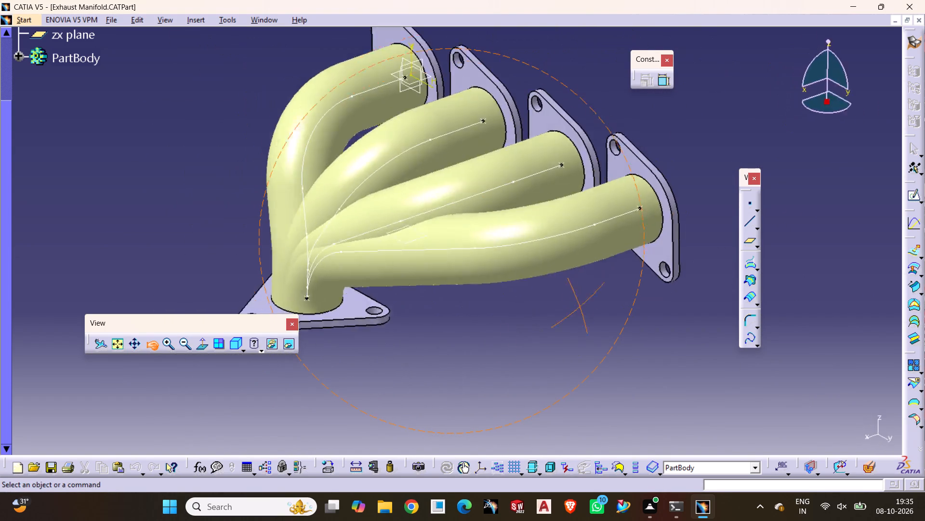
pyautogui.moveTo(531, 233); pyautogui.dragTo(415, 190)
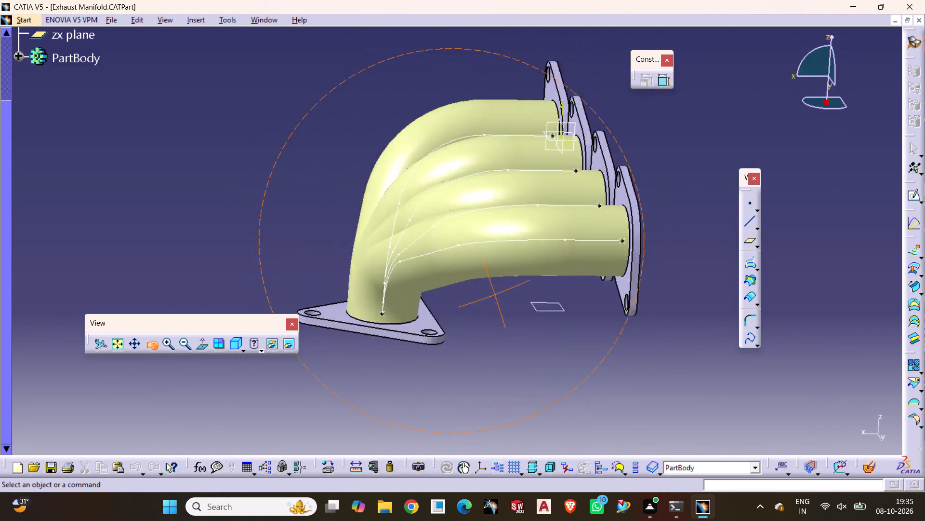
pyautogui.moveTo(415, 190); pyautogui.dragTo(351, 114)
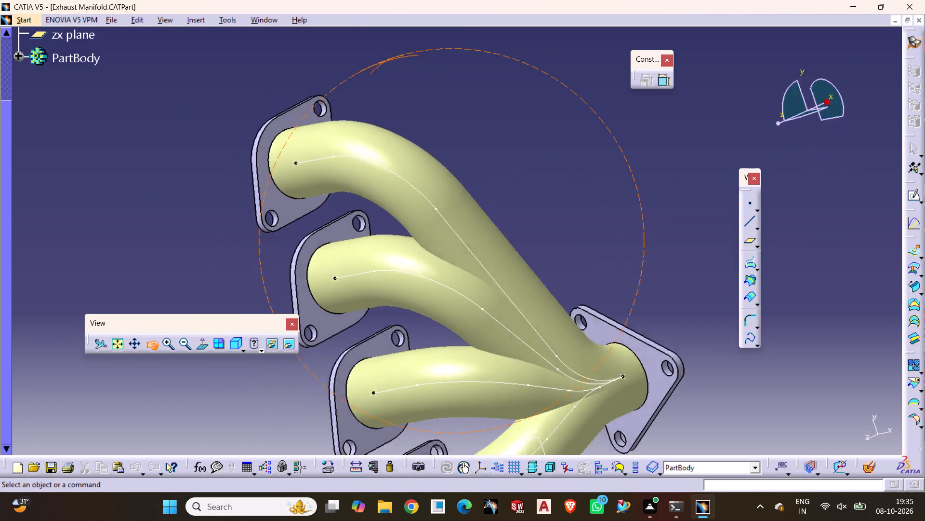
pyautogui.moveTo(351, 114); pyautogui.dragTo(277, 288)
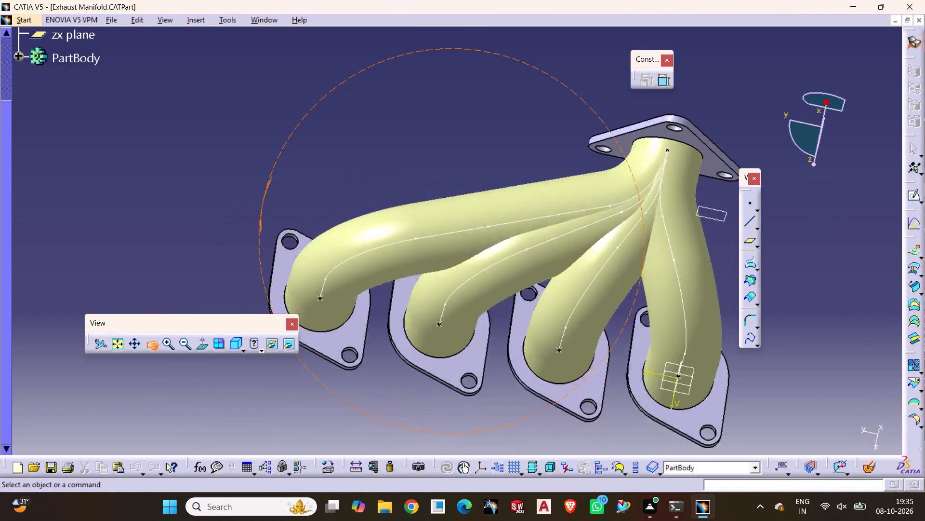
pyautogui.moveTo(277, 288); pyautogui.dragTo(546, 326)
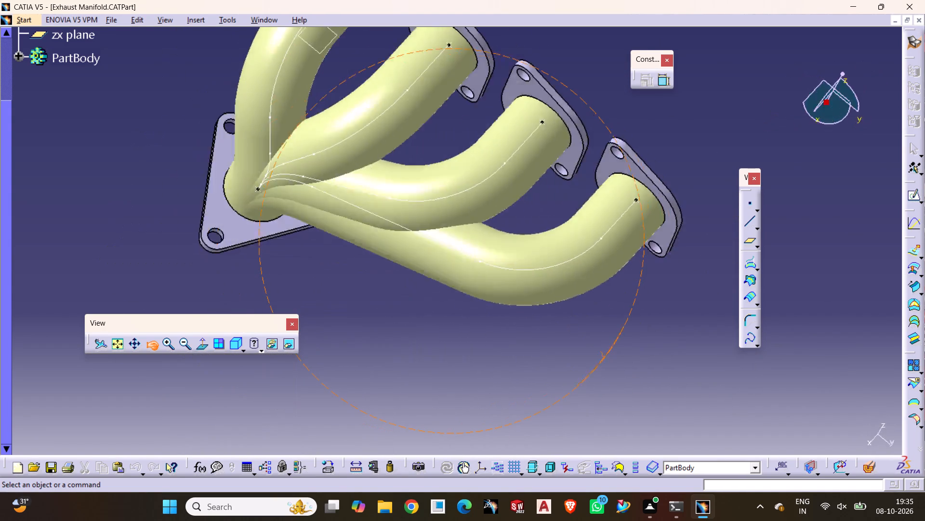
pyautogui.moveTo(546, 326); pyautogui.dragTo(74, 243)
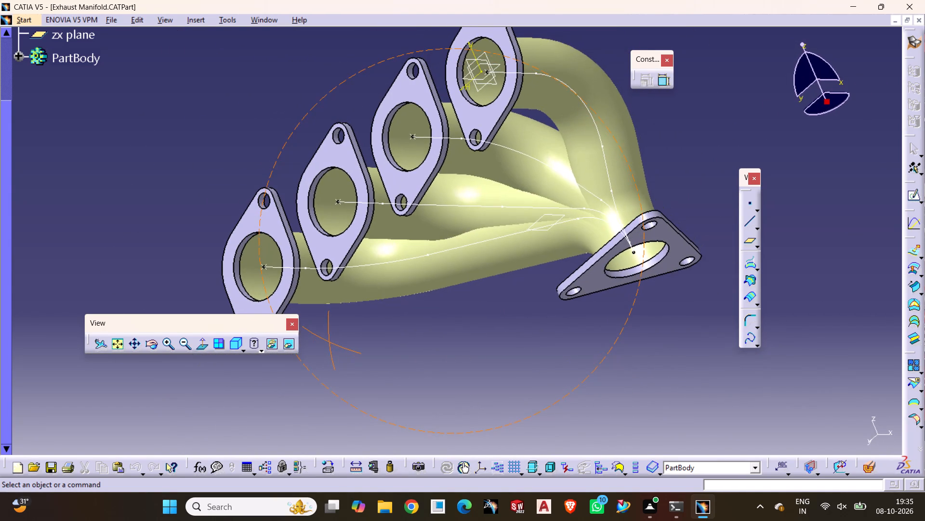
pyautogui.click(207, 164)
pyautogui.moveTo(399, 122); pyautogui.dragTo(408, 186, button='middle')
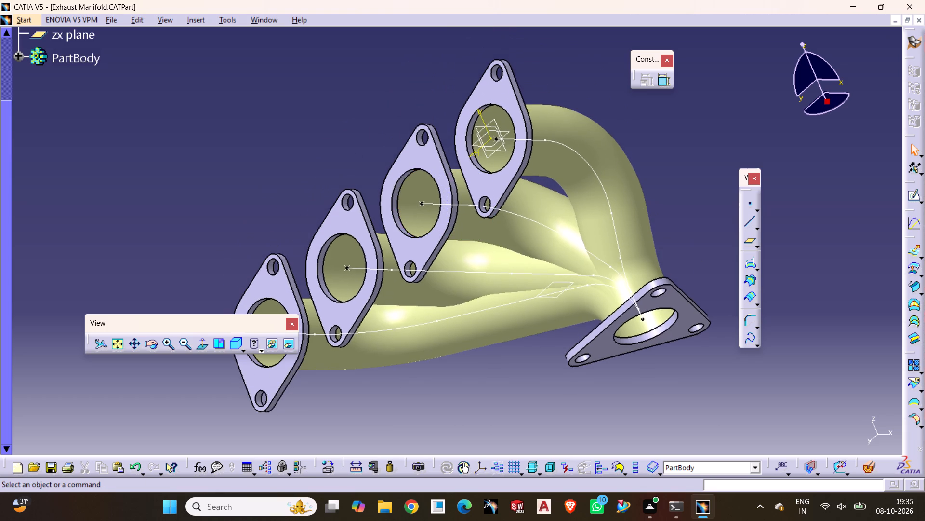
# Save the Exhaust Manifold part again.
pyautogui.click(111, 19)
pyautogui.click(125, 98)
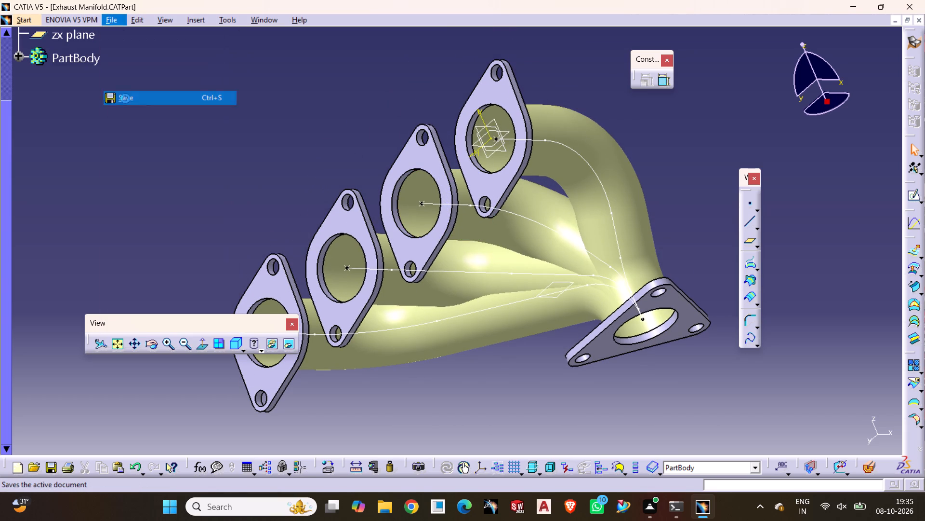
pyautogui.scroll(2, 137, 171)
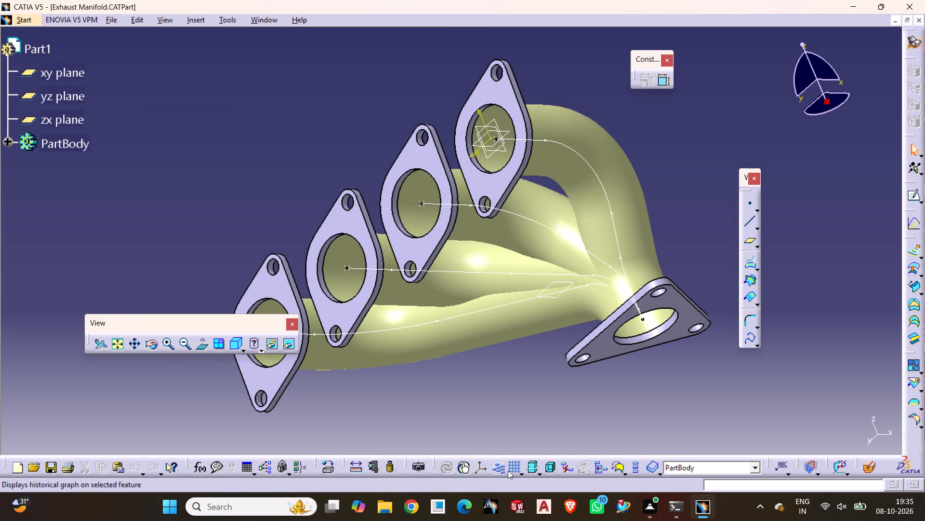
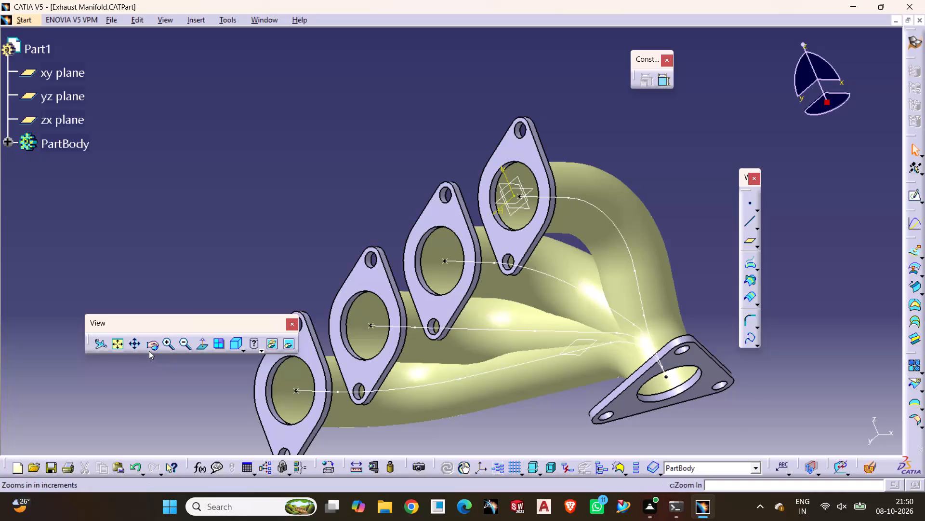
# Examine the four swept pipes and their flanges from several angles.
pyautogui.click(149, 351)
pyautogui.moveTo(262, 248); pyautogui.dragTo(564, 192)
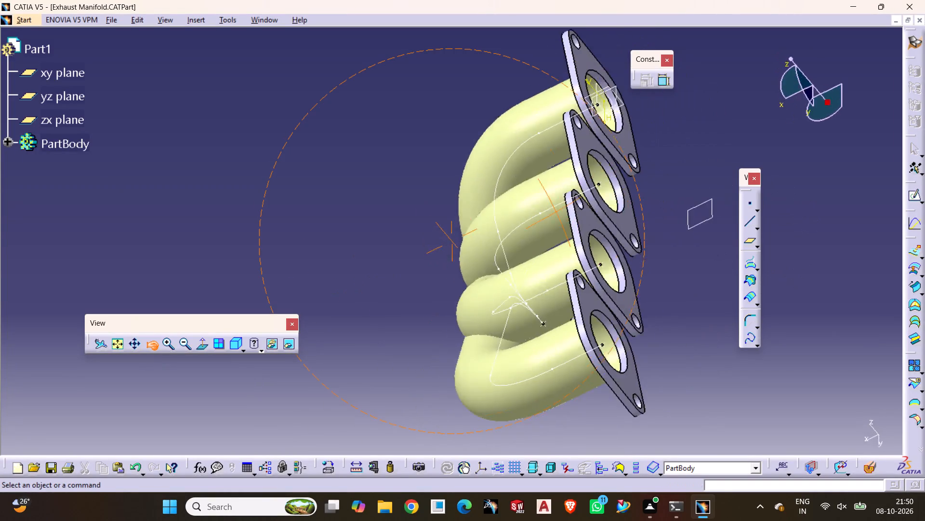
pyautogui.moveTo(564, 192); pyautogui.dragTo(333, 345)
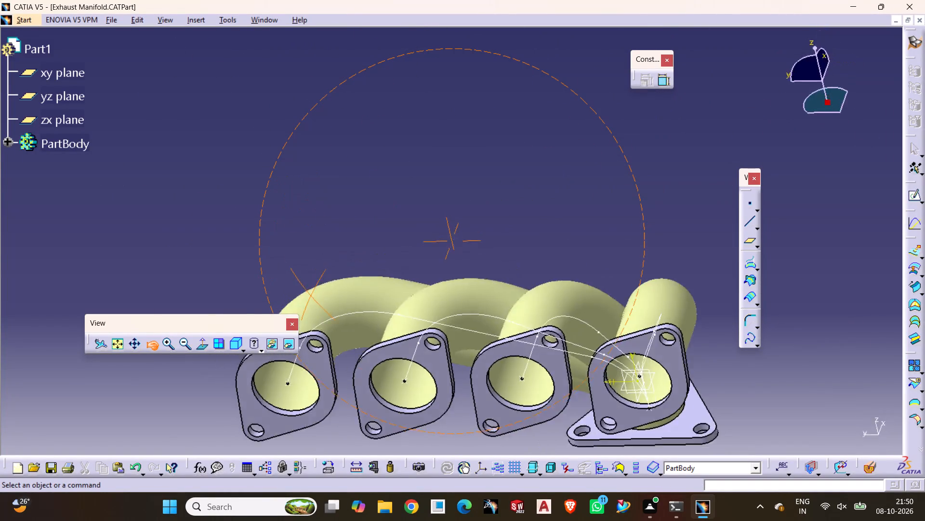
pyautogui.moveTo(333, 345); pyautogui.dragTo(442, 450)
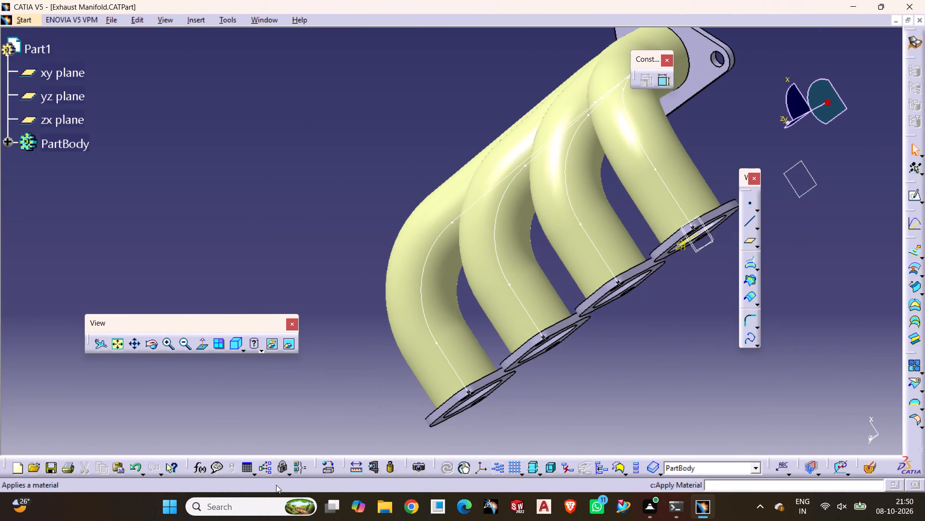
pyautogui.click(199, 345)
pyautogui.click(200, 345)
pyautogui.click(277, 264)
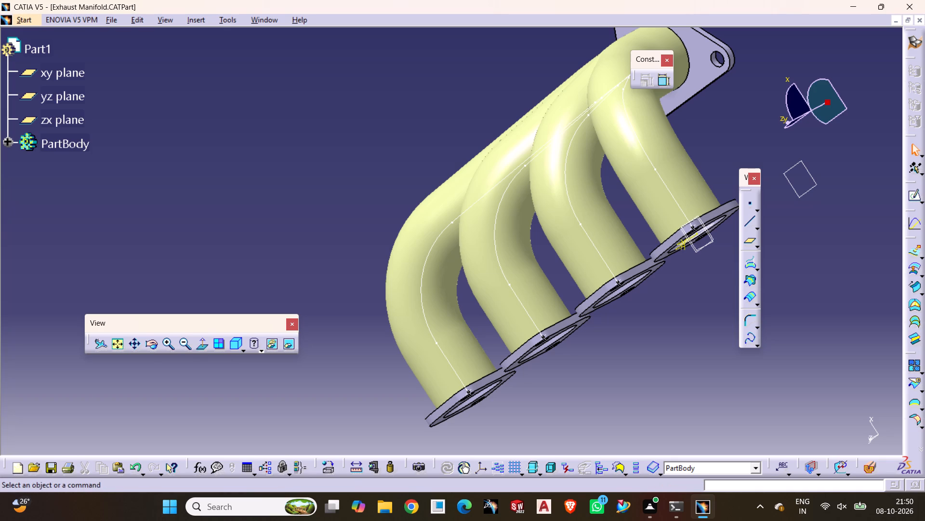
pyautogui.moveTo(621, 292); pyautogui.dragTo(527, 296, button='middle')
pyautogui.click(576, 335)
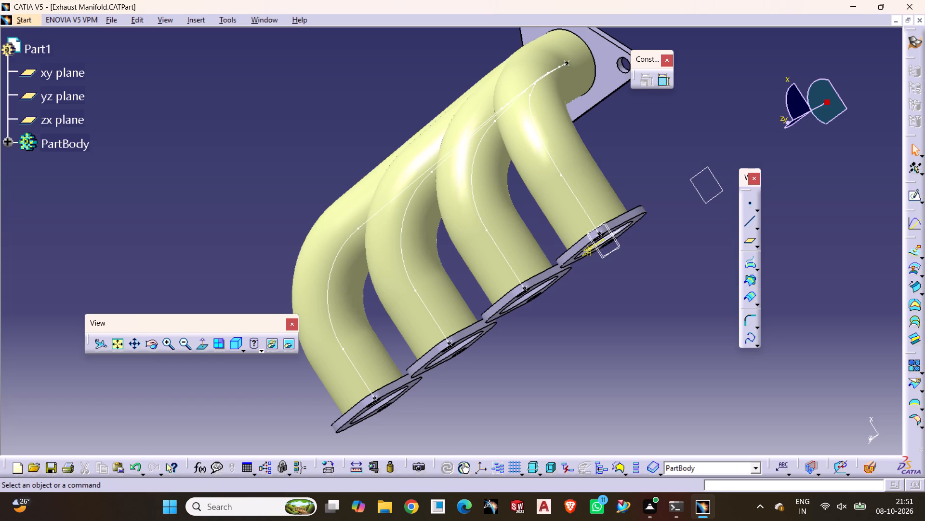
pyautogui.moveTo(656, 219); pyautogui.dragTo(652, 248, button='middle')
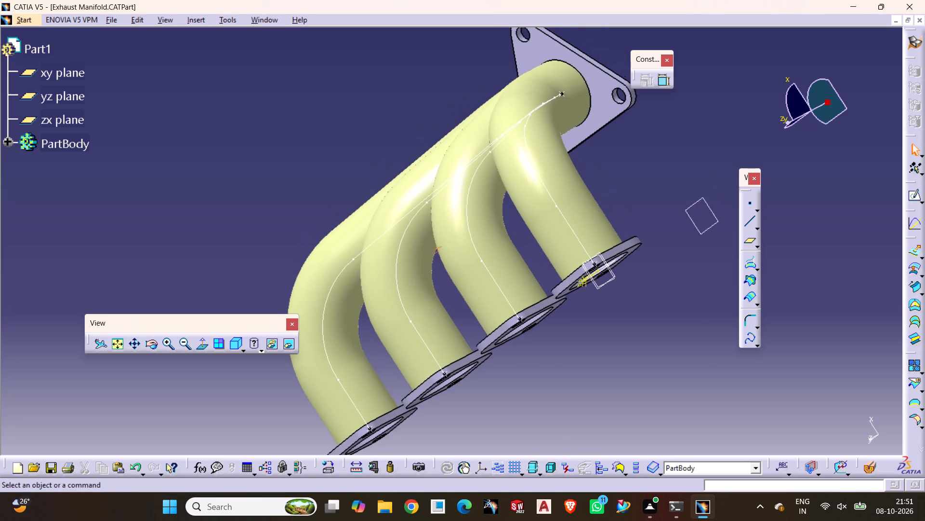
pyautogui.moveTo(652, 248); pyautogui.dragTo(650, 224, button='middle')
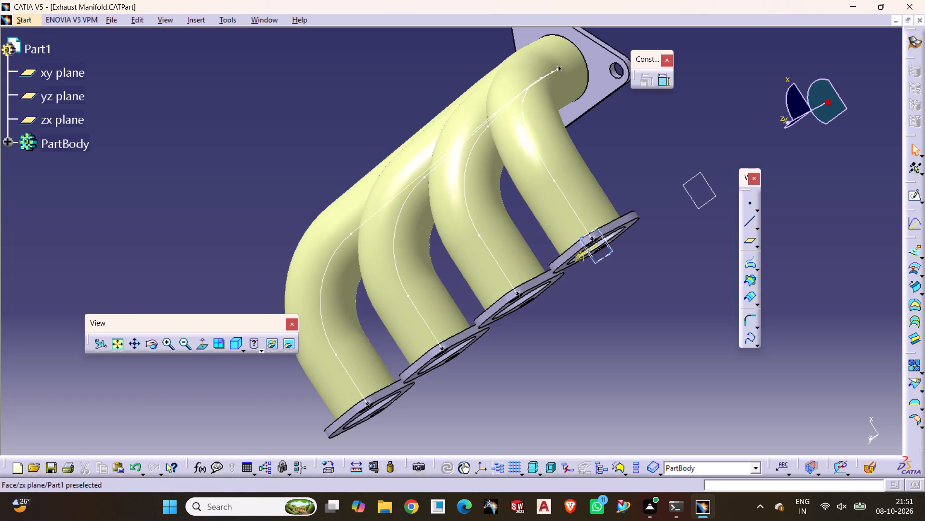
# Switch to the Part Design workbench.
pyautogui.click(29, 16)
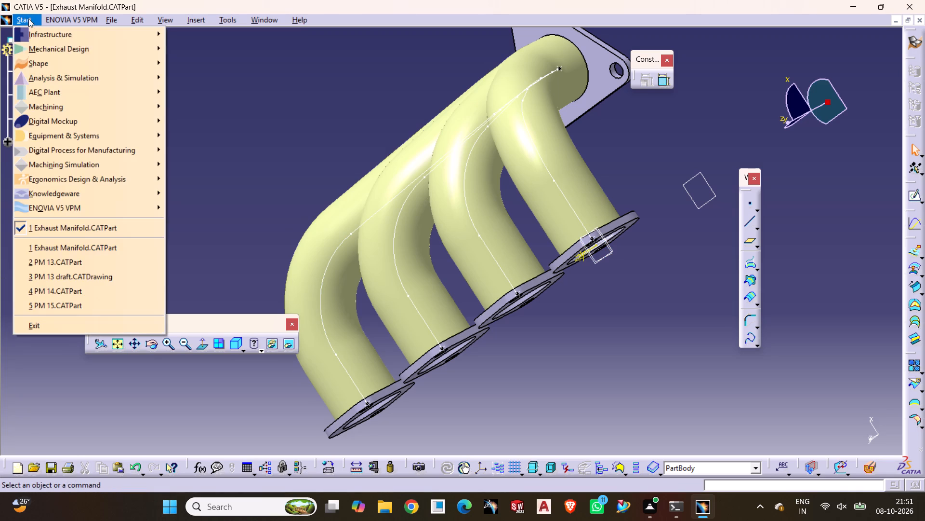
pyautogui.click(35, 42)
pyautogui.click(225, 45)
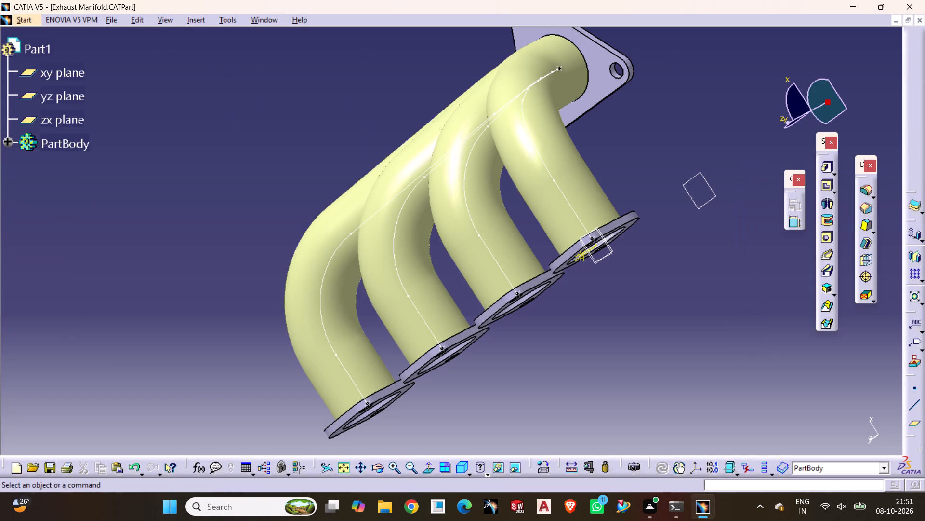
# Create Close Surface solids from Sweep.4, the pipe at the origin flange, and Sweep.3, the pipe beside it.
pyautogui.moveTo(324, 153); pyautogui.dragTo(289, 143, button='middle')
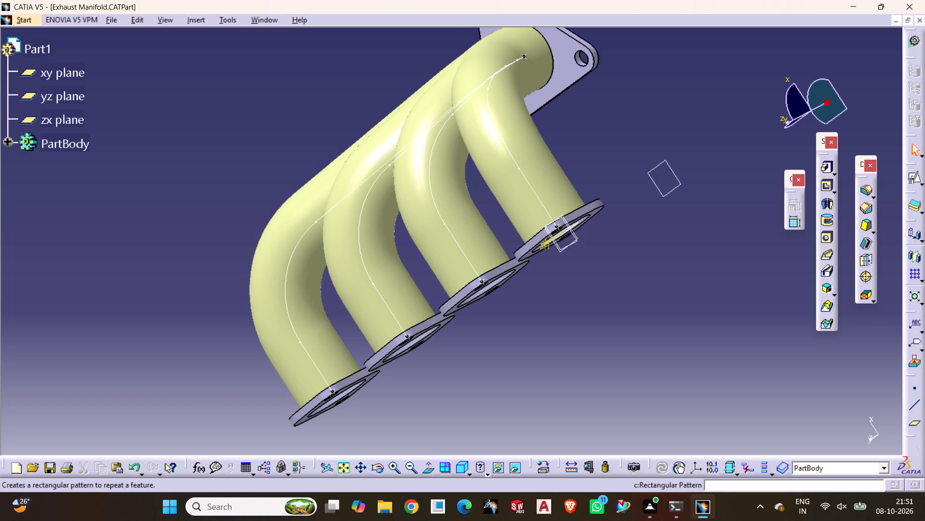
pyautogui.click(923, 210)
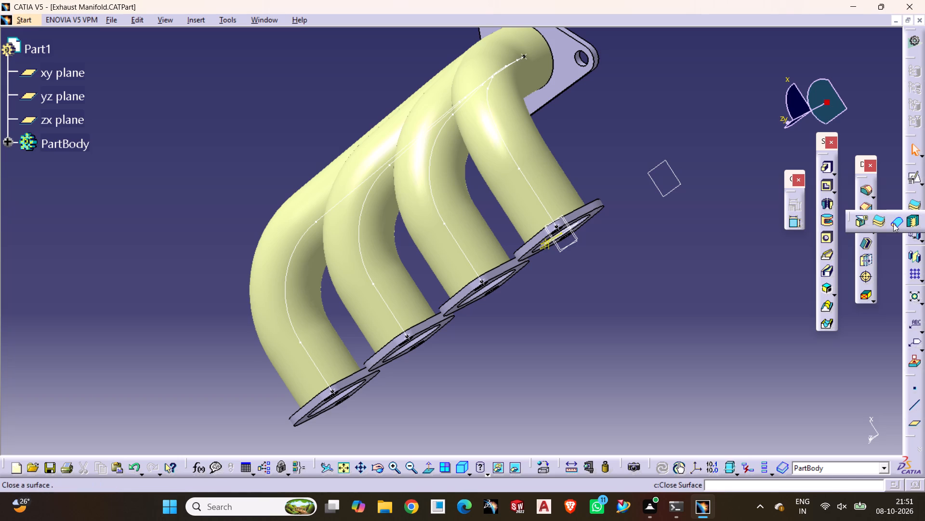
pyautogui.click(893, 223)
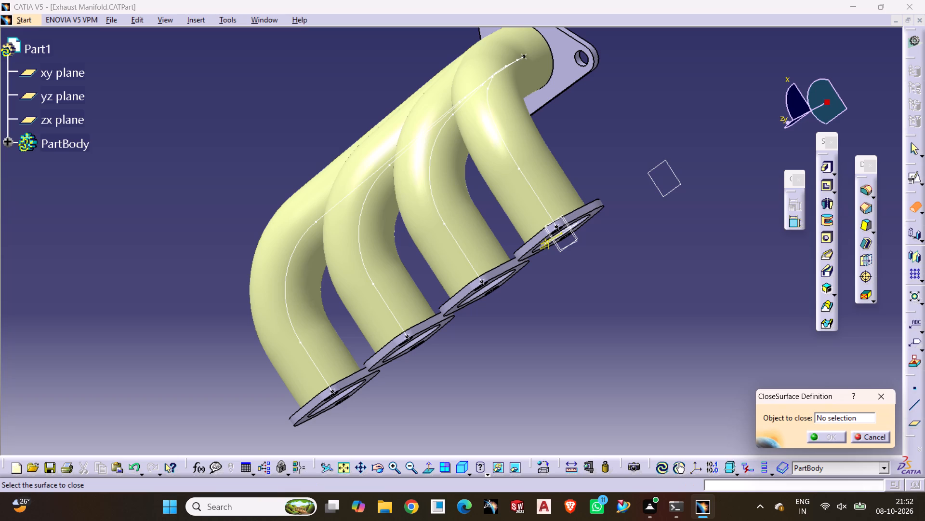
pyautogui.click(520, 132)
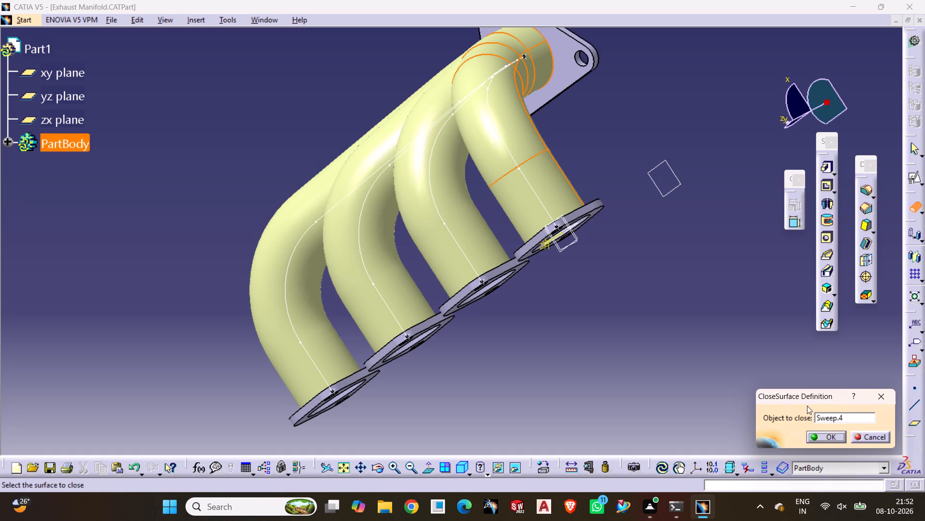
pyautogui.click(820, 433)
pyautogui.click(585, 315)
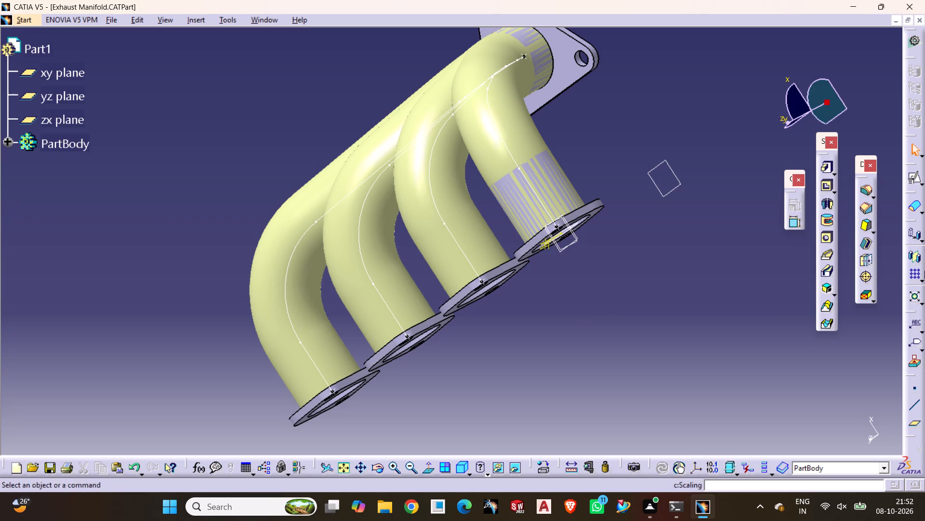
pyautogui.click(915, 211)
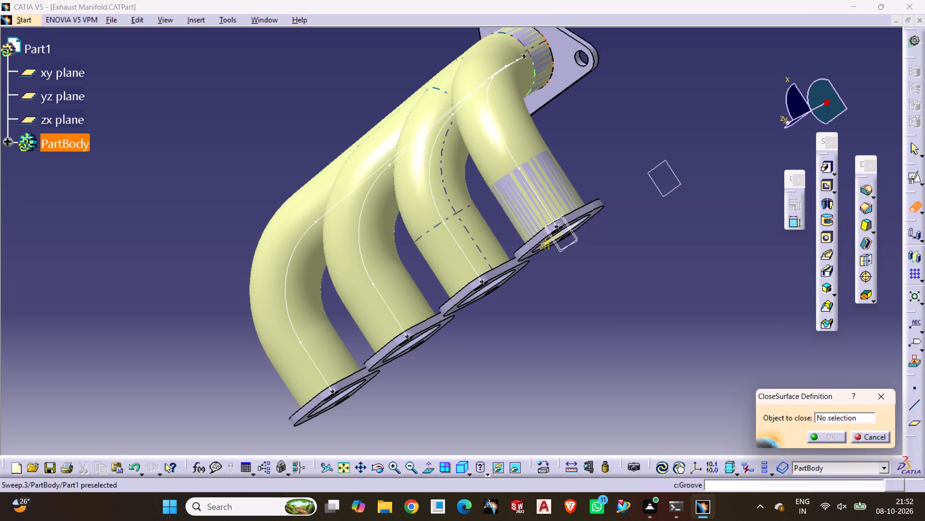
pyautogui.click(451, 215)
pyautogui.click(829, 433)
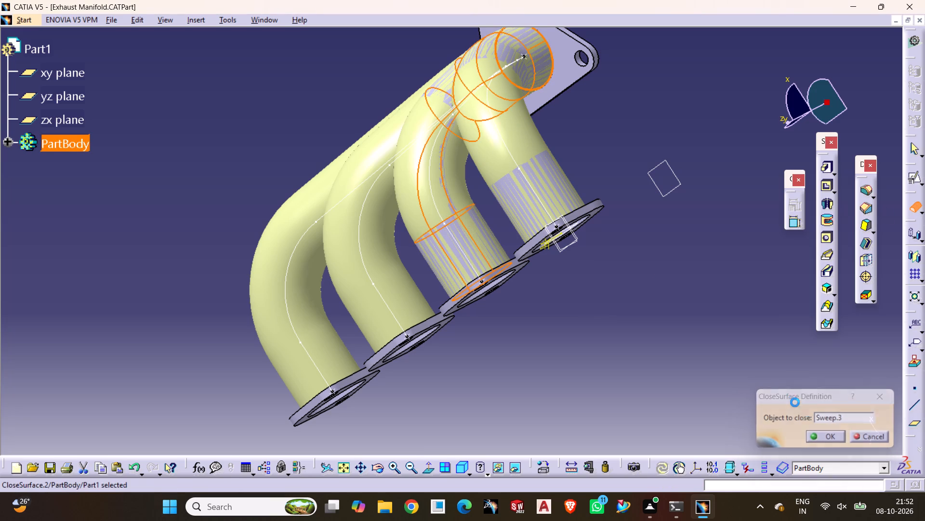
# Create Close Surface solids from the remaining two pipes, Sweep.2 and Sweep.1.
pyautogui.click(916, 203)
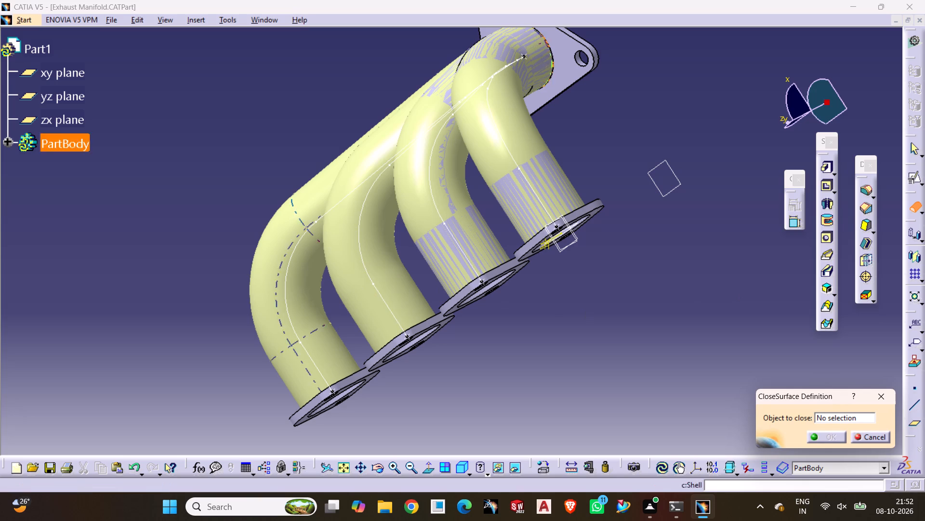
pyautogui.click(376, 250)
pyautogui.click(827, 436)
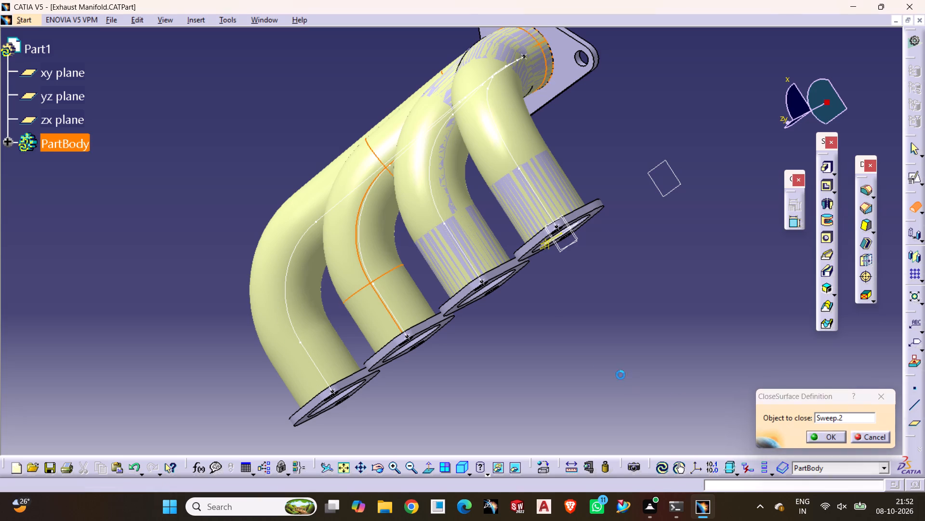
pyautogui.click(598, 364)
pyautogui.click(917, 209)
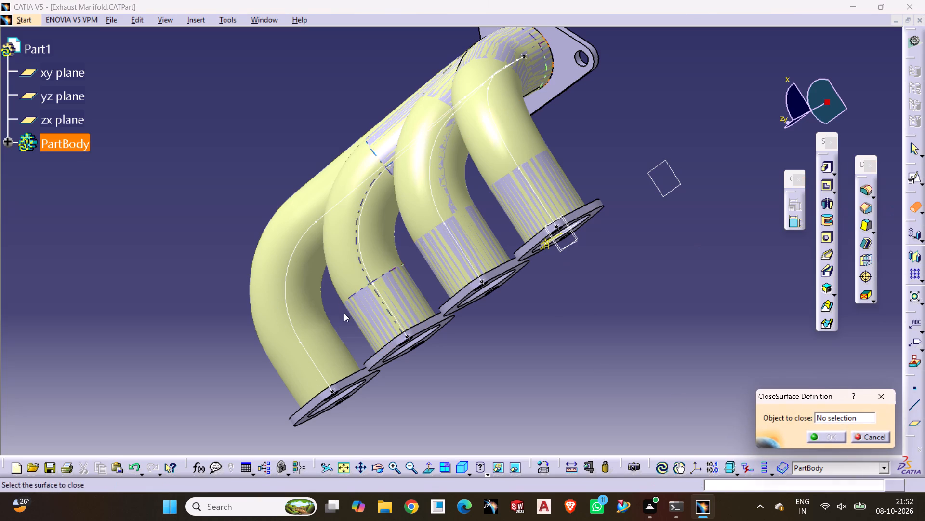
pyautogui.click(308, 321)
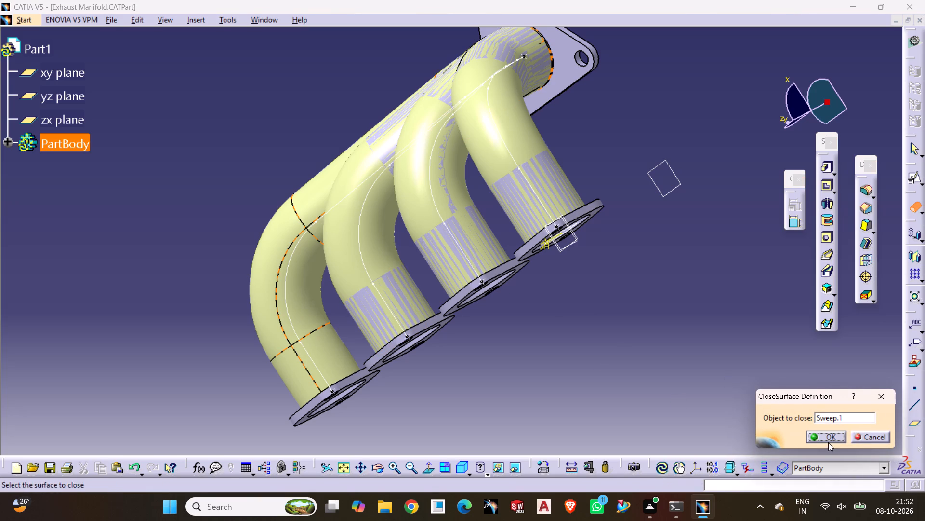
pyautogui.click(828, 442)
pyautogui.click(533, 358)
# Examine the closed solid pipes and where they merge at the triangular outlet flange.
pyautogui.moveTo(529, 355); pyautogui.dragTo(546, 354, button='middle')
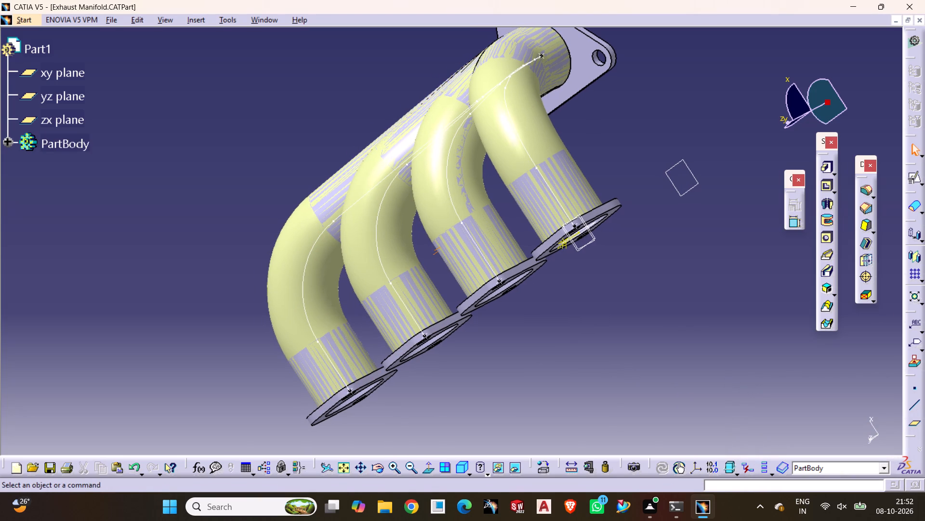
pyautogui.click(382, 469)
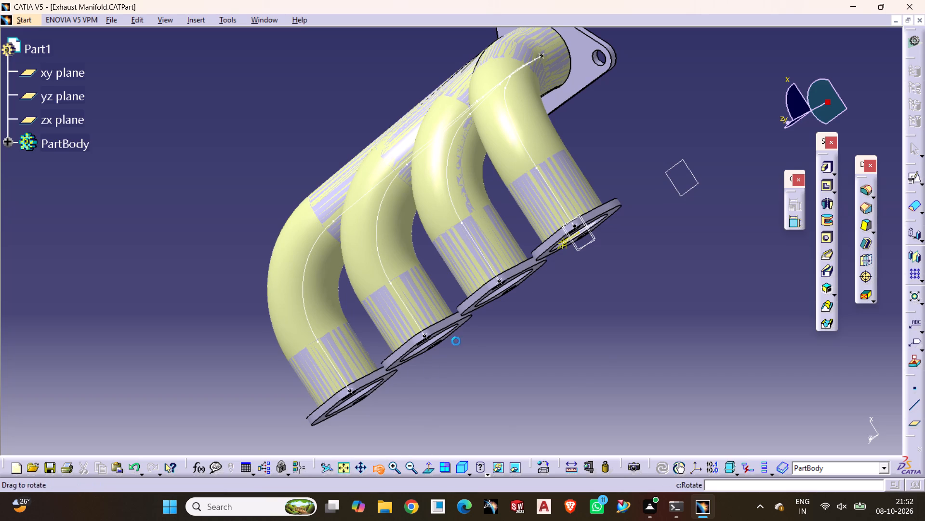
pyautogui.moveTo(614, 221); pyautogui.dragTo(593, 307)
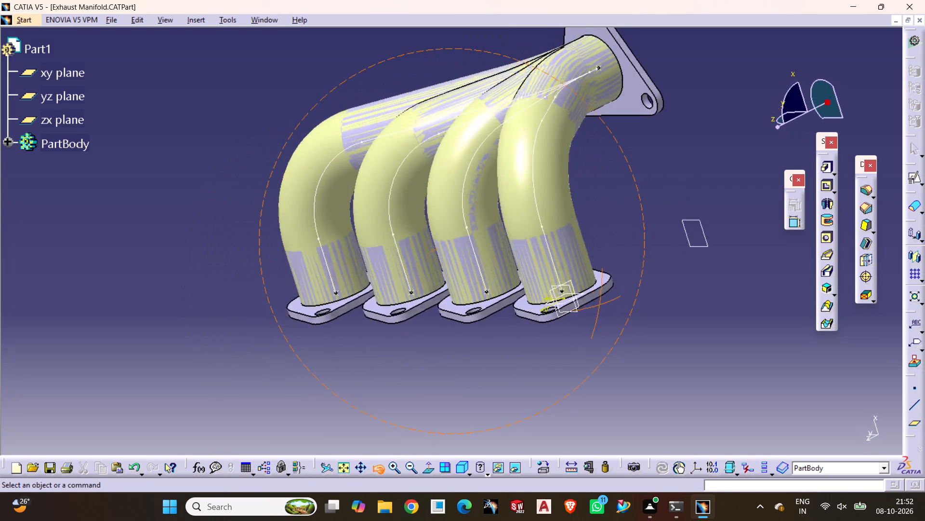
pyautogui.moveTo(593, 307); pyautogui.dragTo(669, 267)
pyautogui.click(476, 392)
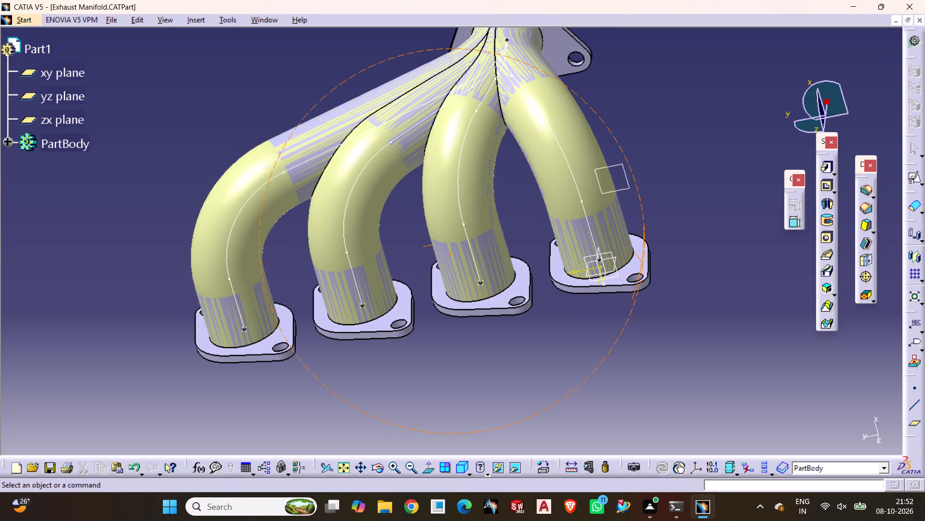
pyautogui.moveTo(556, 304); pyautogui.dragTo(550, 387, button='middle')
pyautogui.moveTo(544, 366); pyautogui.dragTo(553, 319, button='middle')
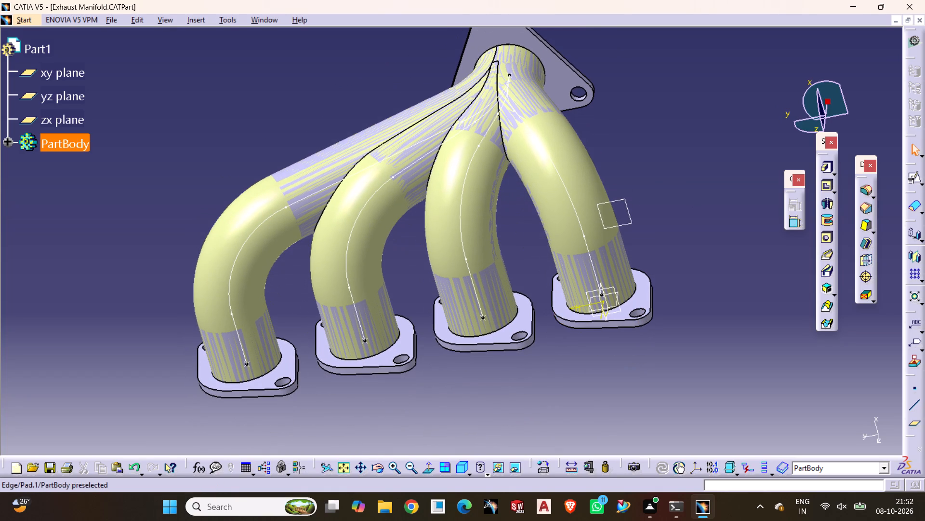
pyautogui.moveTo(557, 339); pyautogui.dragTo(542, 342, button='middle')
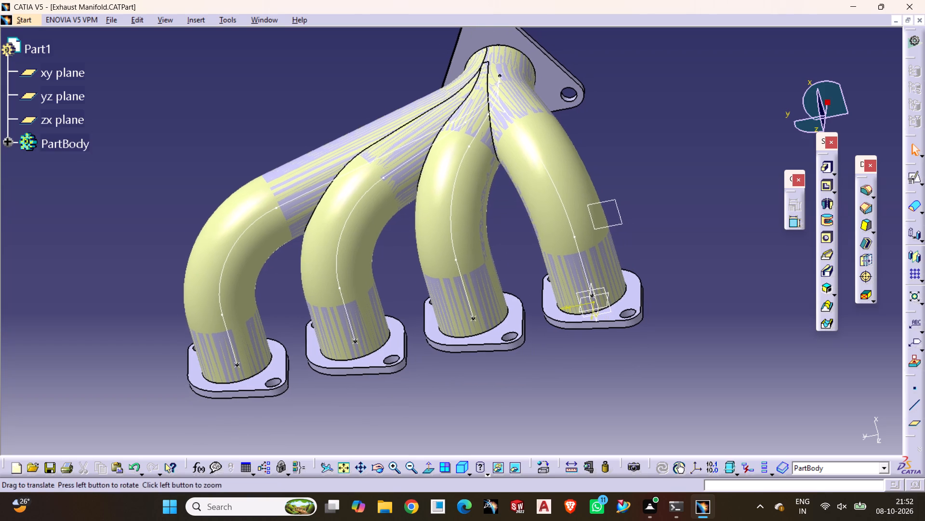
pyautogui.moveTo(542, 342); pyautogui.dragTo(520, 353, button='middle')
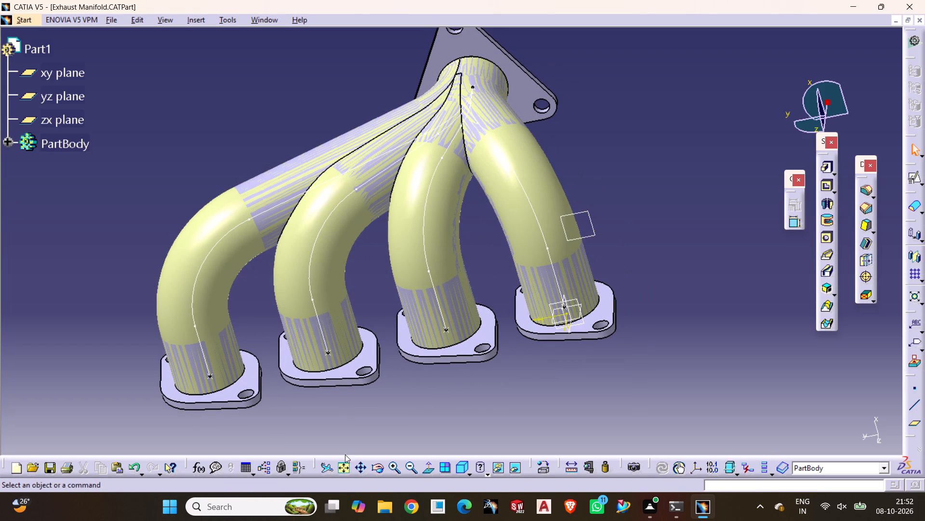
# Shell the body to 2 mm inside thickness, removing the four circular inlet end faces and the circular face in the triangular outlet flange.
pyautogui.click(383, 464)
pyautogui.moveTo(413, 402); pyautogui.dragTo(404, 320)
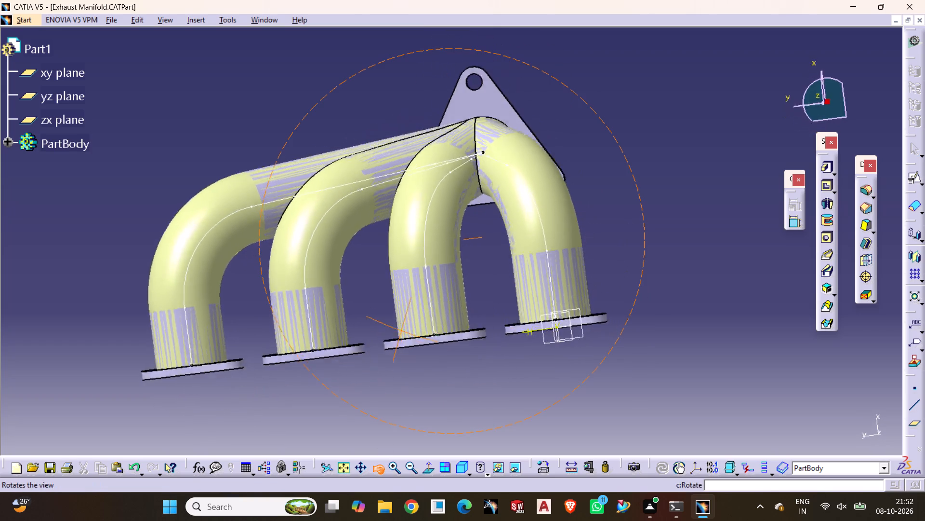
pyautogui.moveTo(404, 320); pyautogui.dragTo(392, 113)
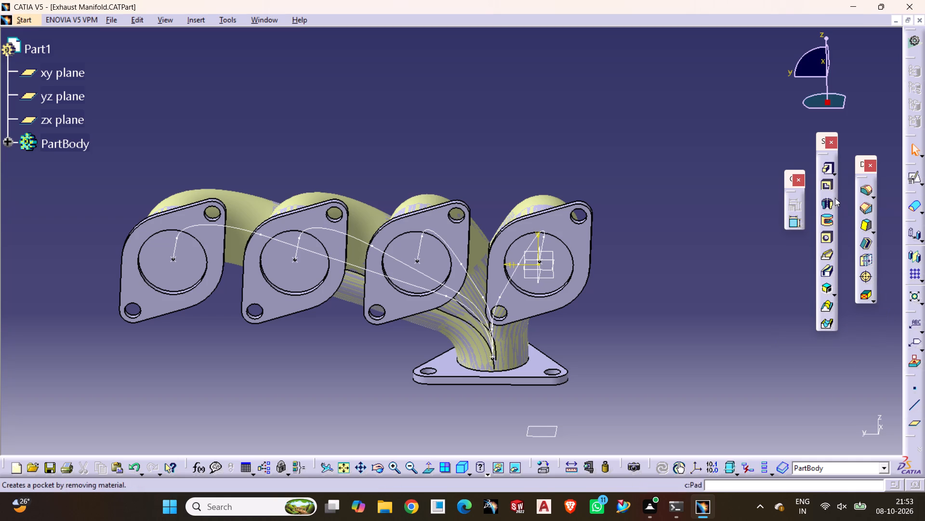
pyautogui.click(866, 243)
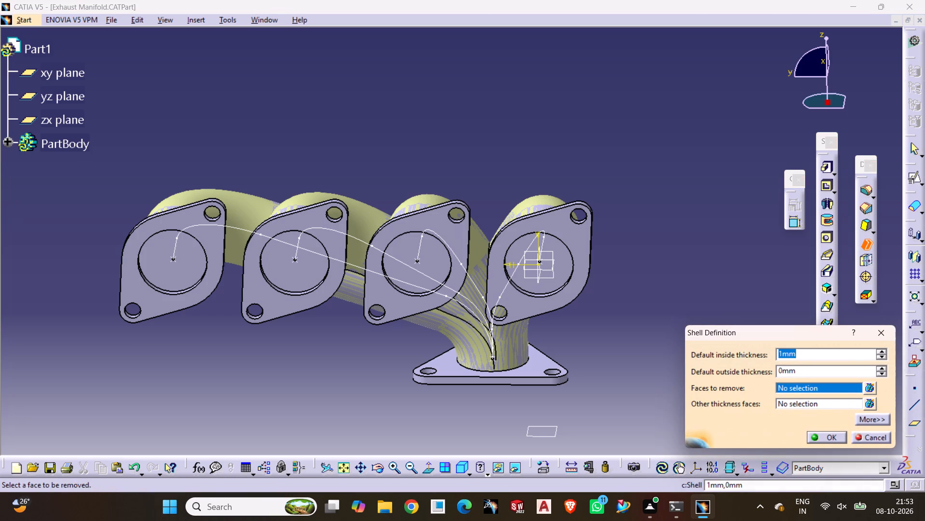
pyautogui.click(523, 246)
pyautogui.click(436, 261)
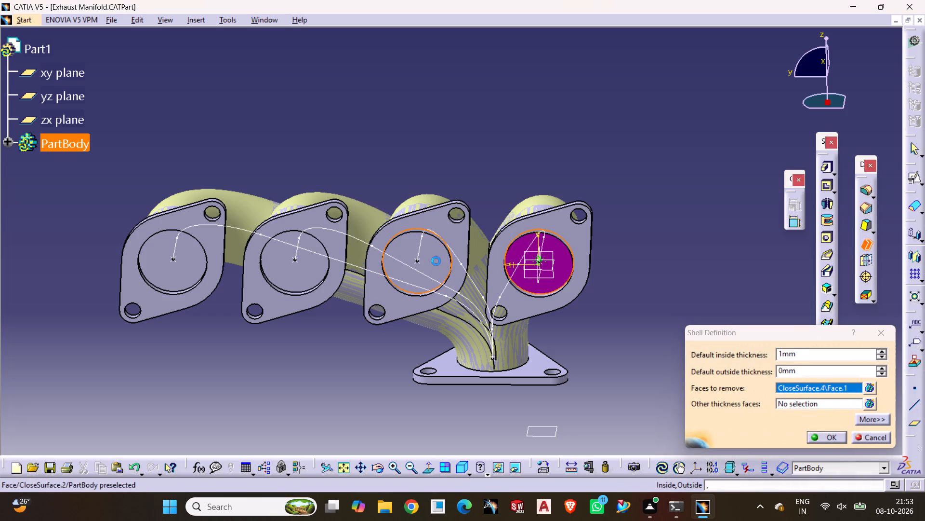
pyautogui.click(282, 255)
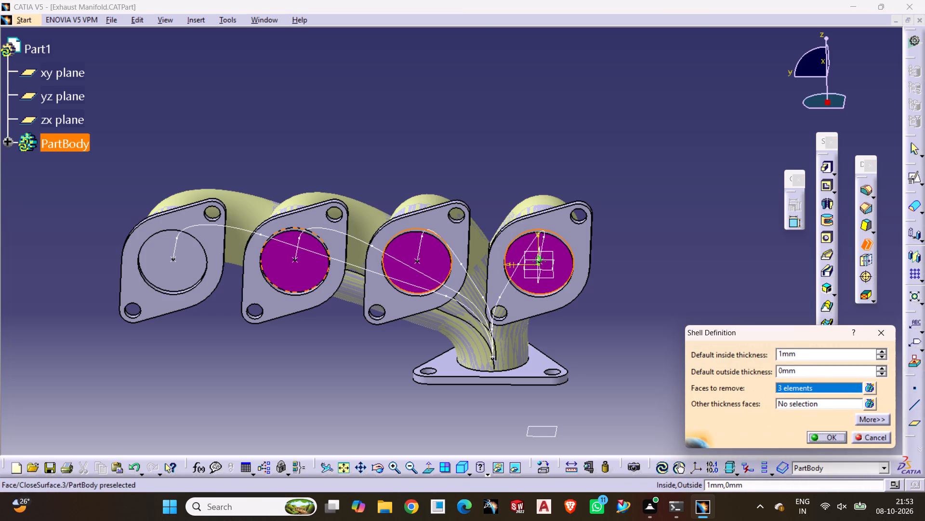
pyautogui.click(191, 260)
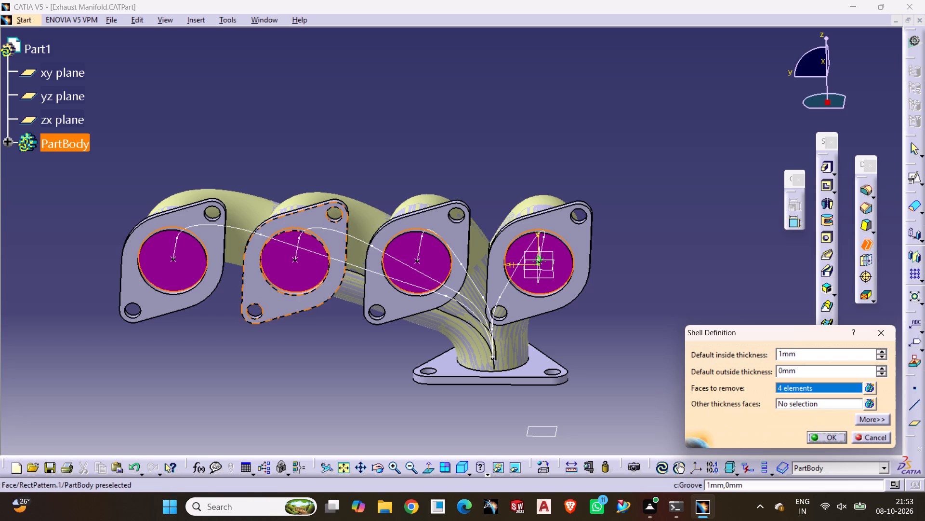
pyautogui.click(377, 473)
pyautogui.moveTo(539, 156); pyautogui.dragTo(181, 150)
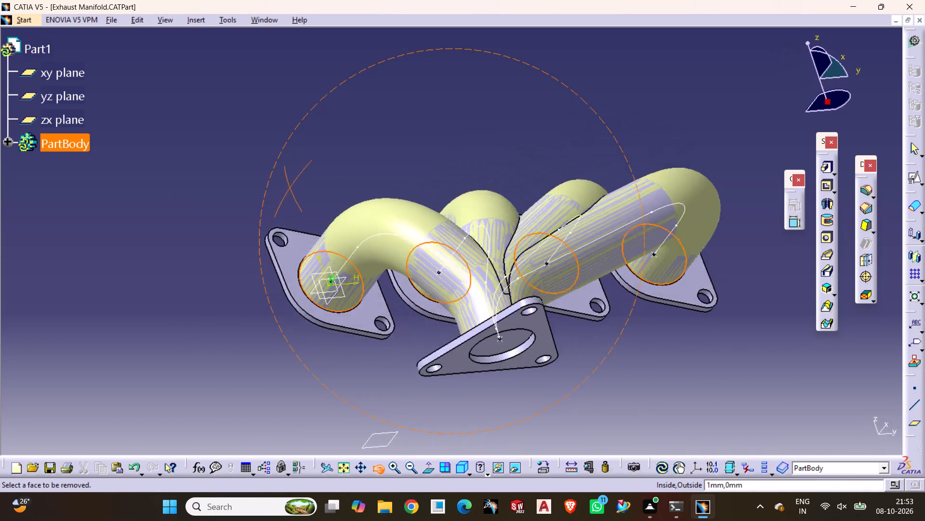
pyautogui.moveTo(181, 150); pyautogui.dragTo(303, 174)
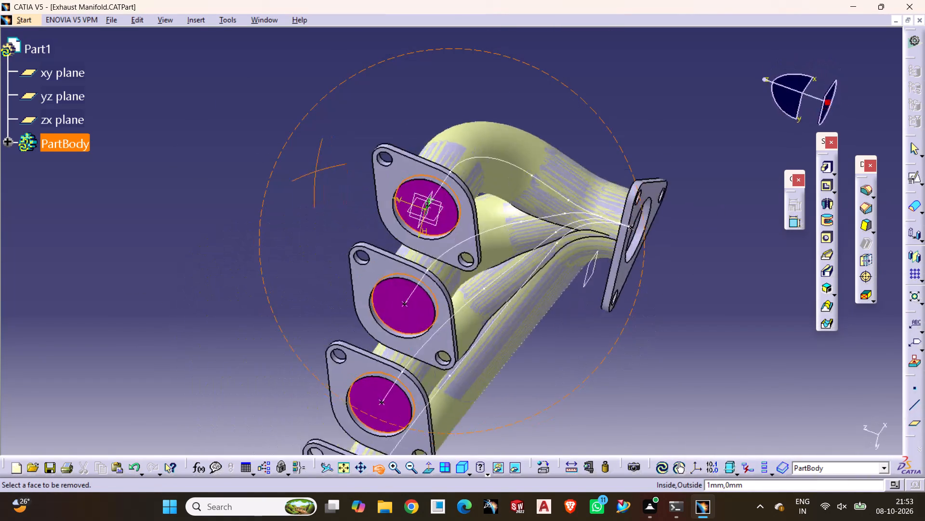
pyautogui.moveTo(303, 174); pyautogui.dragTo(183, 217)
pyautogui.click(543, 137)
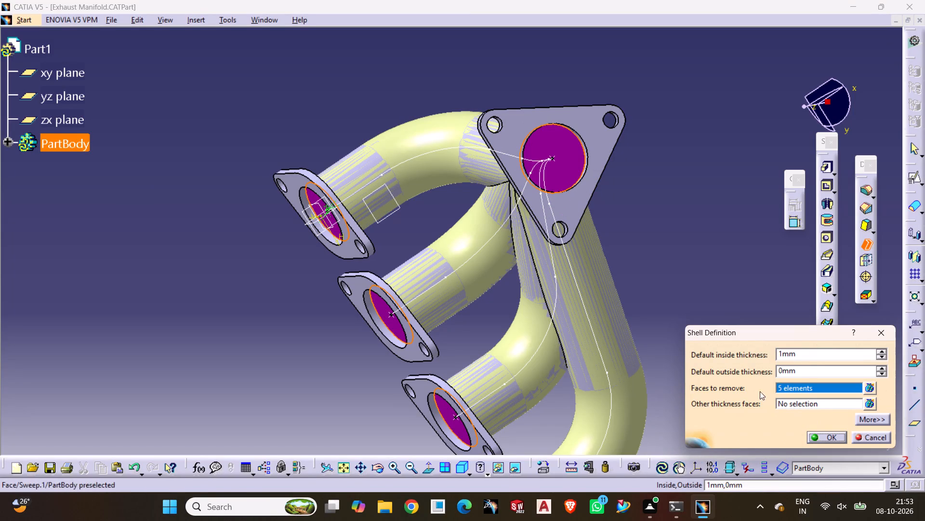
pyautogui.moveTo(823, 354); pyautogui.dragTo(734, 361)
pyautogui.press('2')
pyautogui.press('Return')
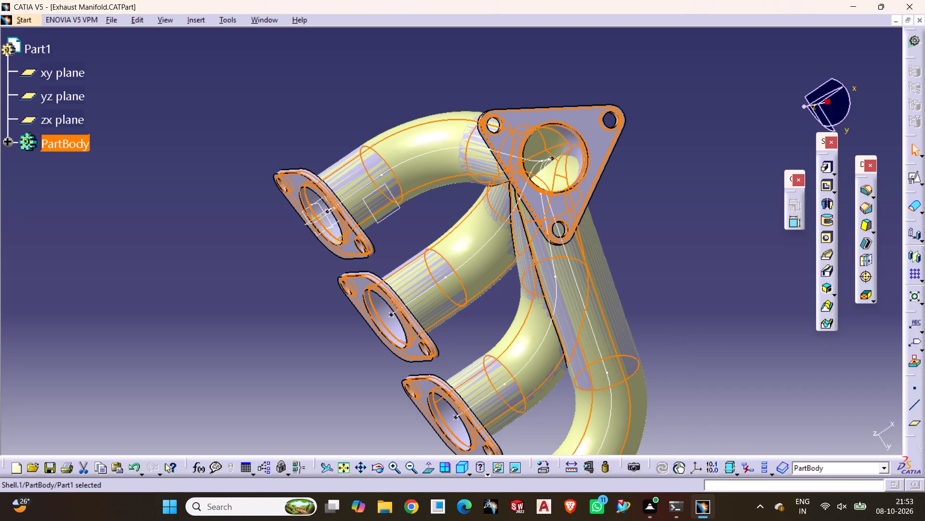
pyautogui.click(668, 265)
# Examine the hollow pipe interiors through the inlet flanges and the triangular outlet flange from several sides.
pyautogui.moveTo(668, 274); pyautogui.dragTo(662, 267, button='middle')
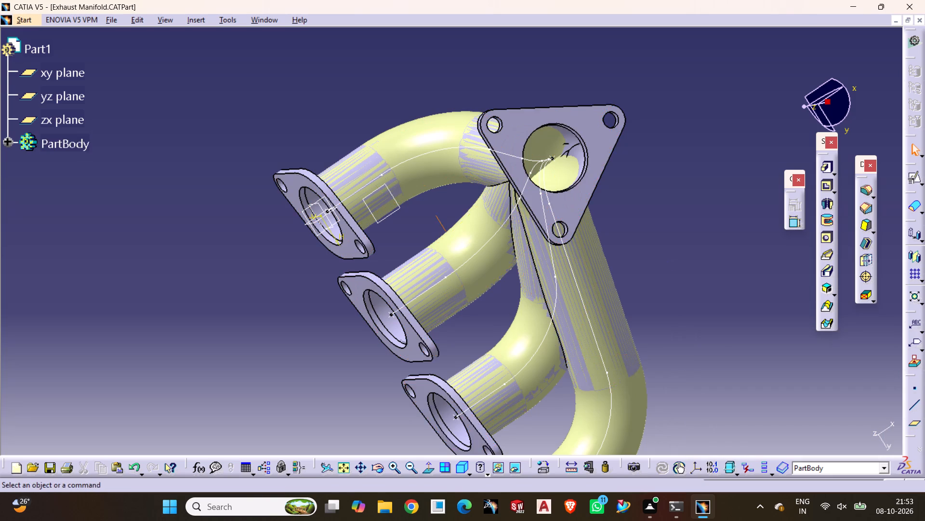
pyautogui.moveTo(662, 267); pyautogui.dragTo(645, 217, button='middle')
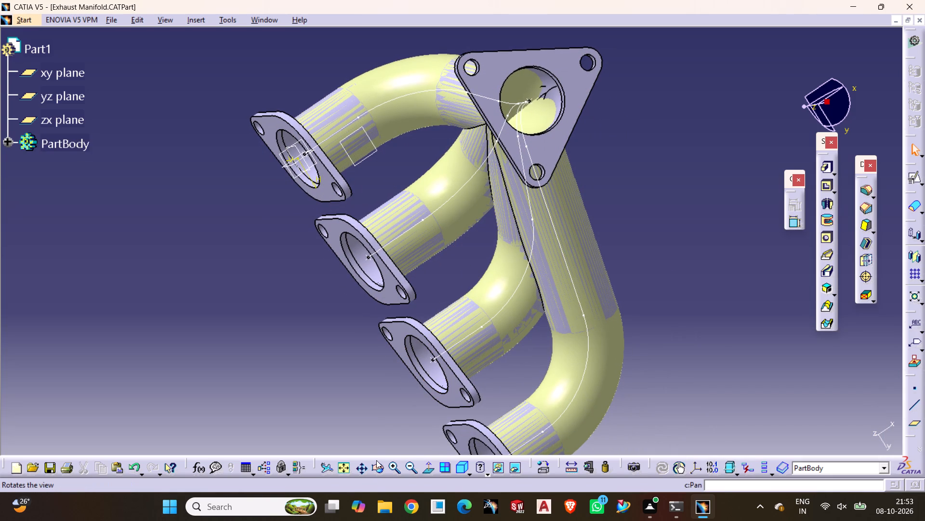
pyautogui.click(376, 470)
pyautogui.moveTo(343, 363); pyautogui.dragTo(521, 172)
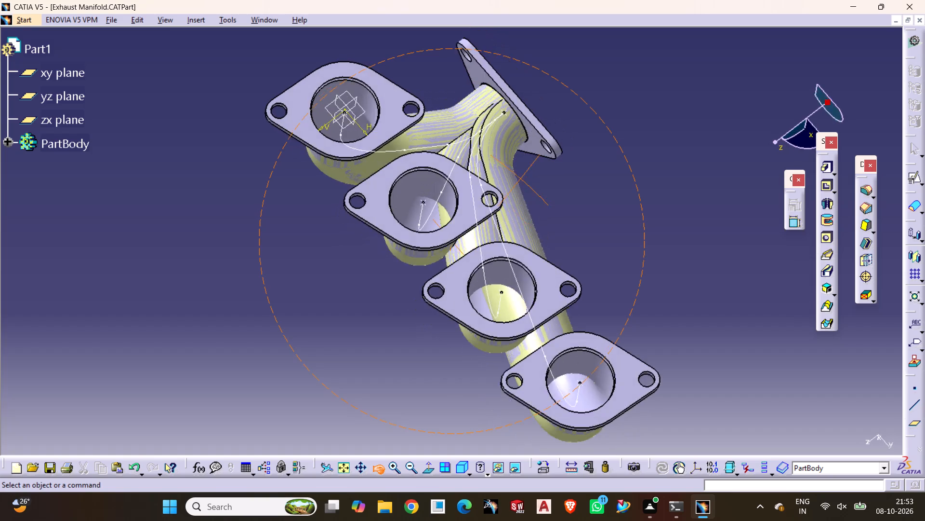
pyautogui.moveTo(521, 172); pyautogui.dragTo(526, 249)
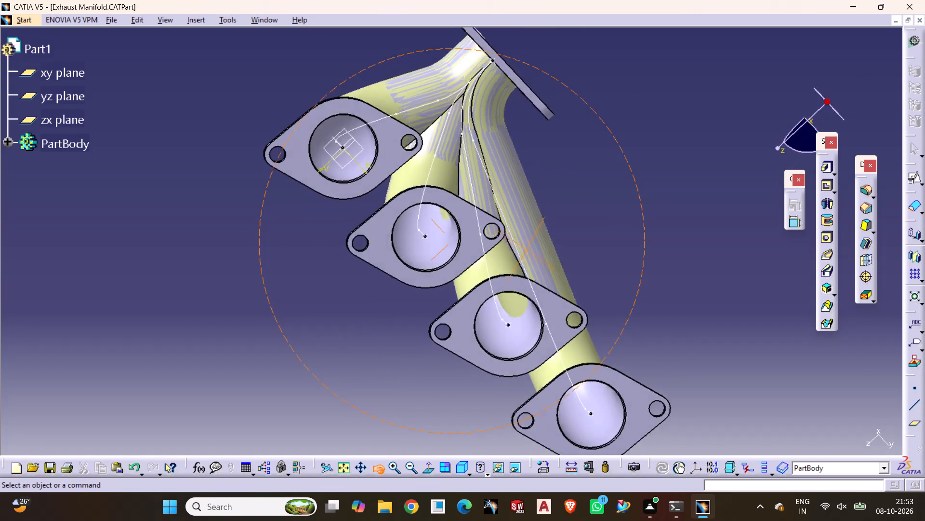
pyautogui.moveTo(526, 249); pyautogui.dragTo(722, 326)
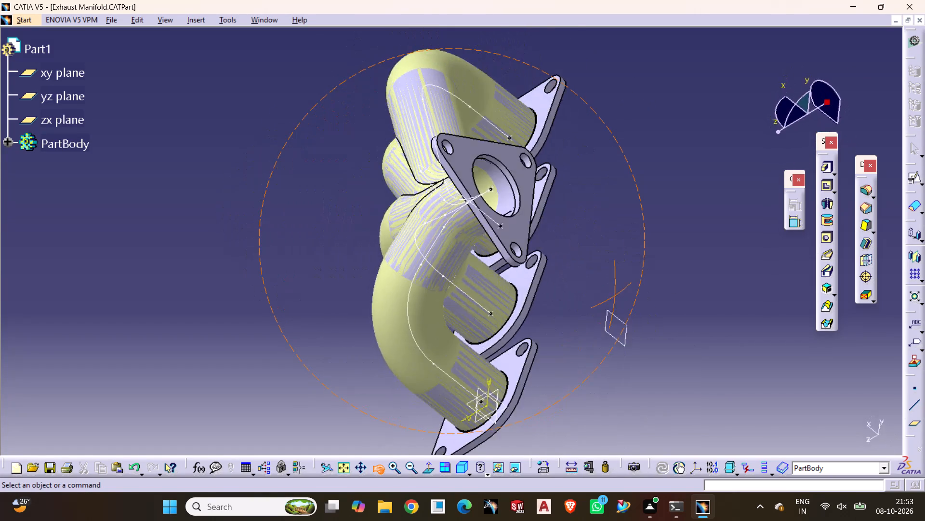
pyautogui.moveTo(722, 326); pyautogui.dragTo(450, 356)
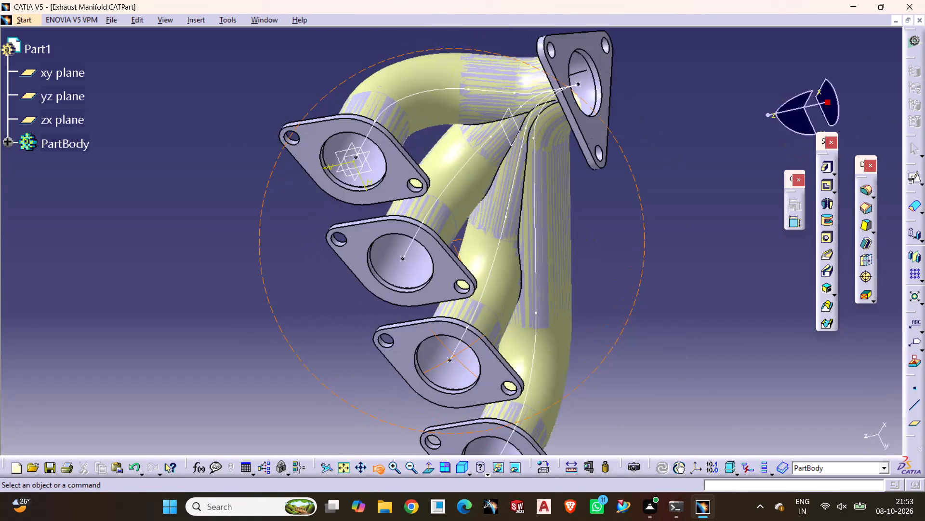
pyautogui.moveTo(450, 356); pyautogui.dragTo(657, 332)
pyautogui.click(590, 364)
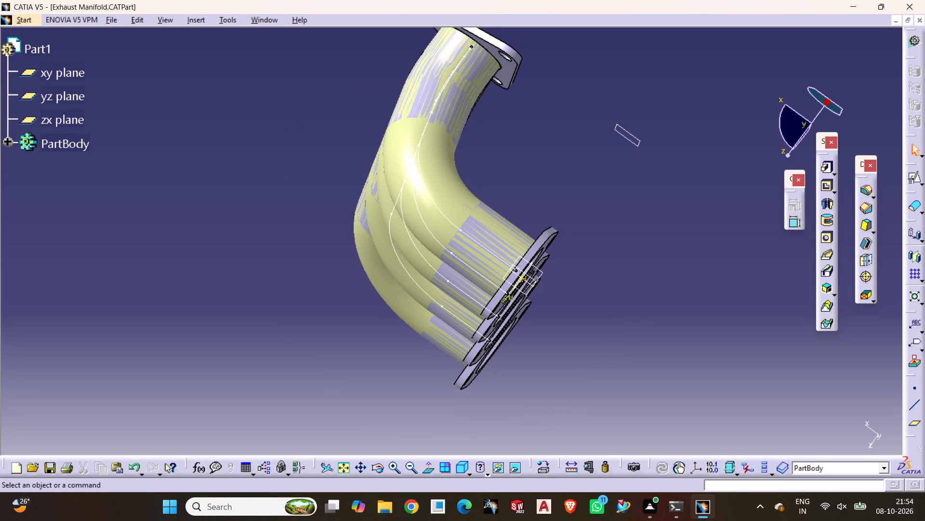
# Expand PartBody in the tree and hide the pipe centerline curves Corner.4 and Corner.3.
pyautogui.click(8, 139)
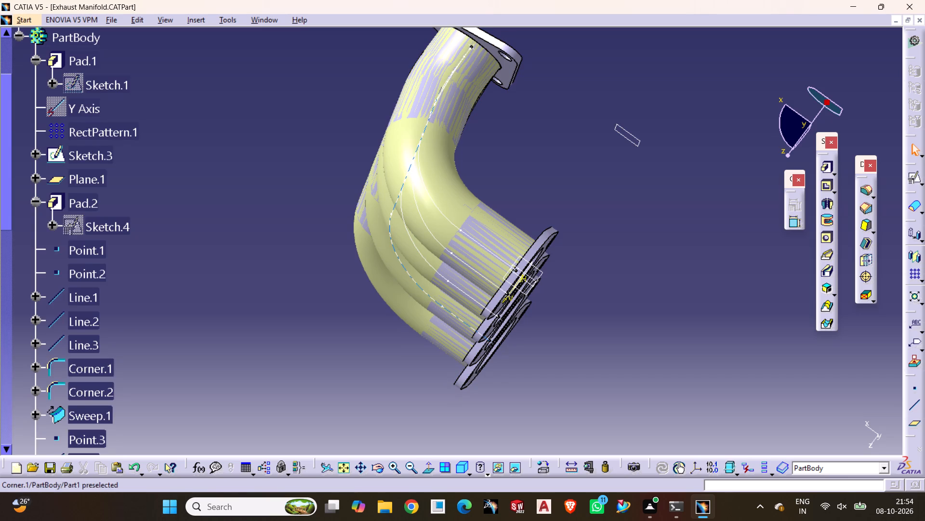
pyautogui.scroll(-2, 86, 401)
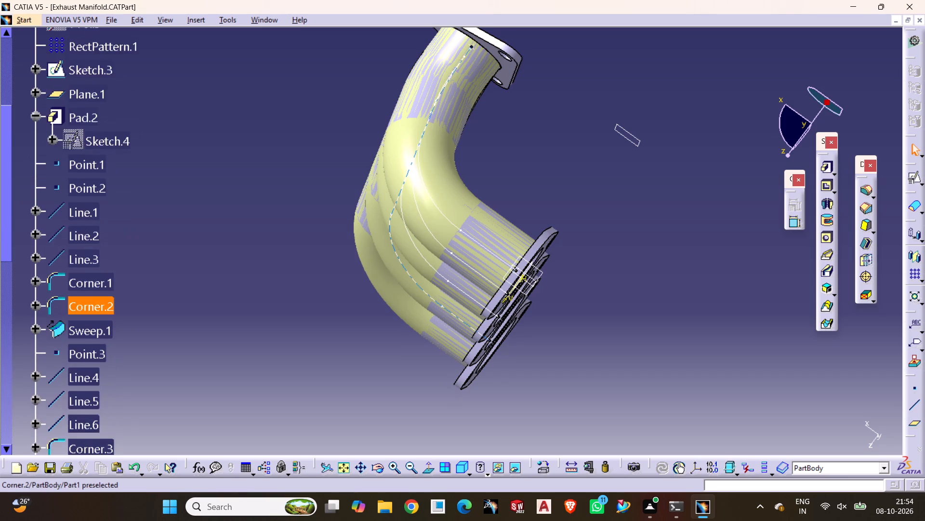
pyautogui.scroll(-3, 86, 401)
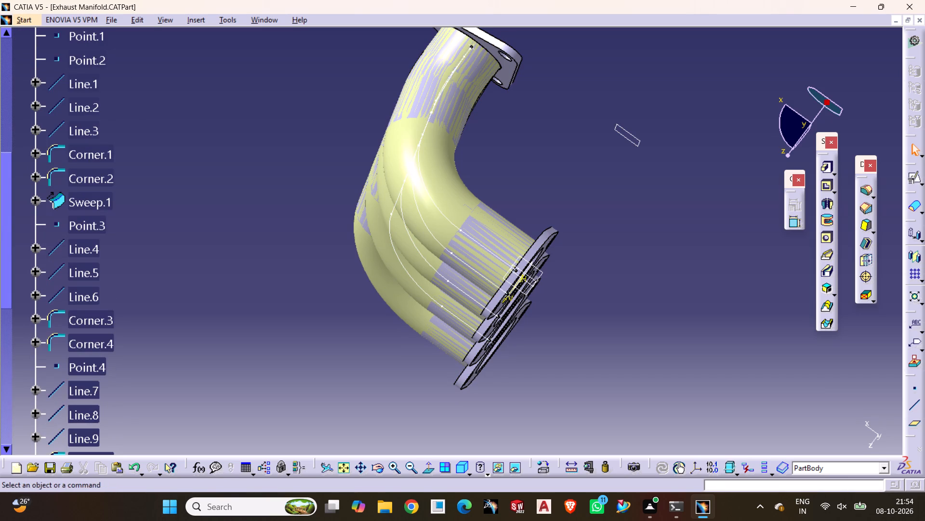
pyautogui.click(90, 346)
pyautogui.rightClick(91, 343)
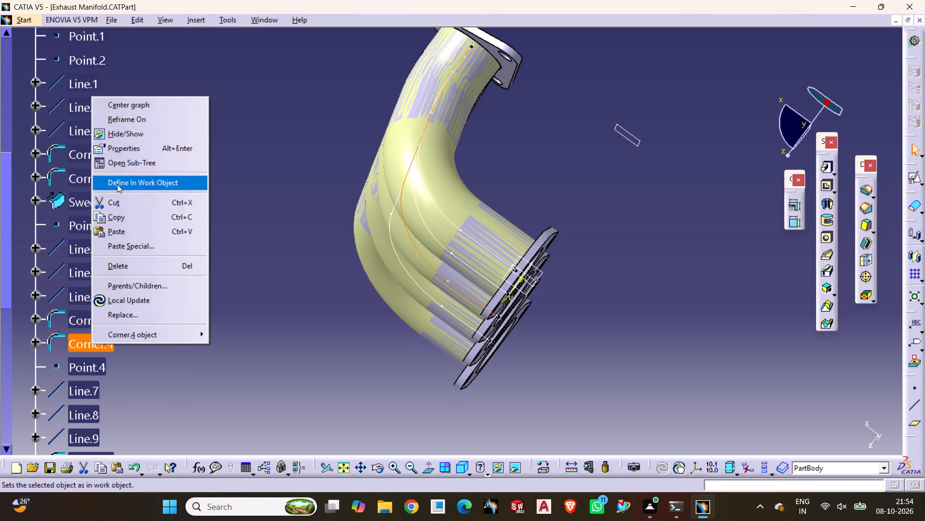
pyautogui.click(119, 137)
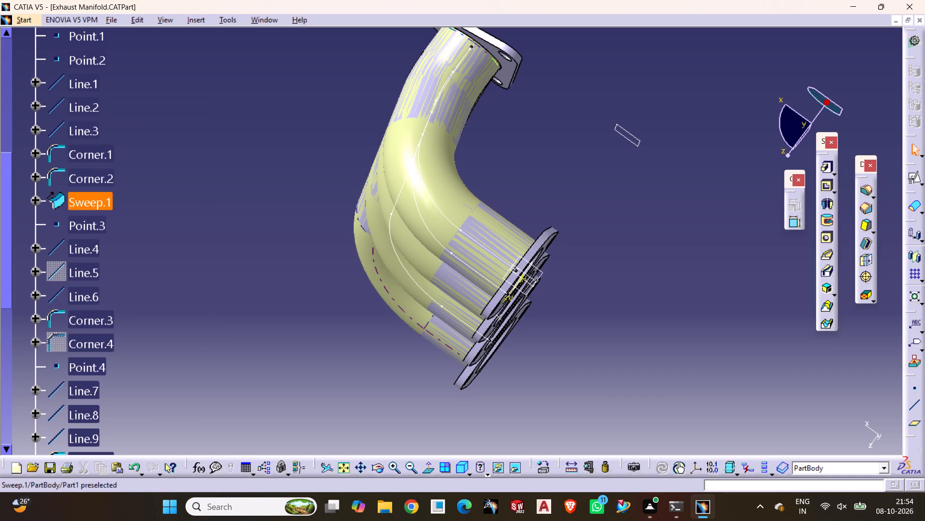
pyautogui.click(90, 320)
pyautogui.rightClick(90, 320)
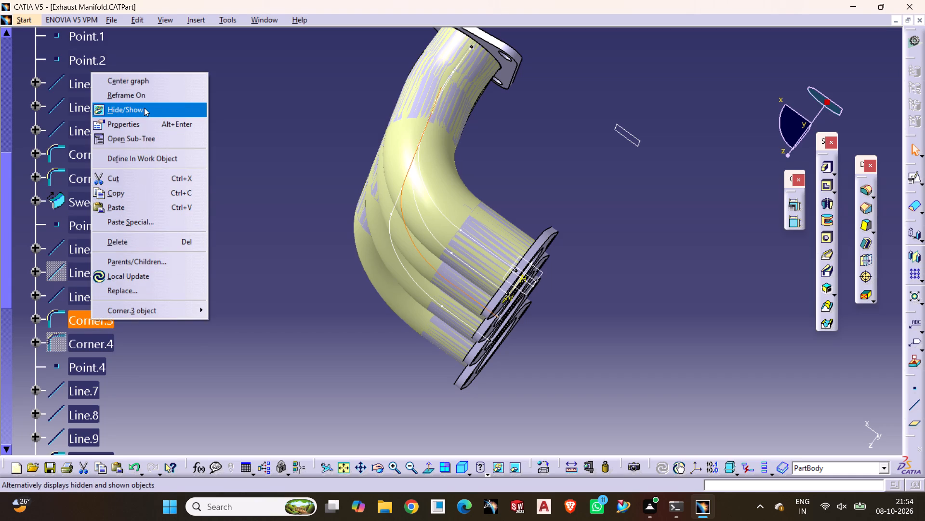
pyautogui.click(144, 108)
# Hide the pipe centerline curves Corner.5 and Corner.6.
pyautogui.scroll(-2, 82, 345)
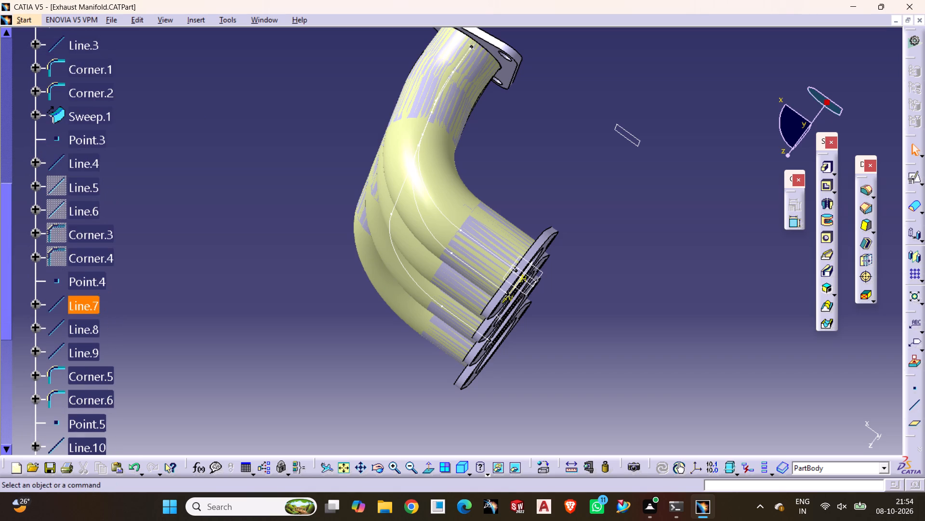
pyautogui.click(89, 381)
pyautogui.rightClick(89, 378)
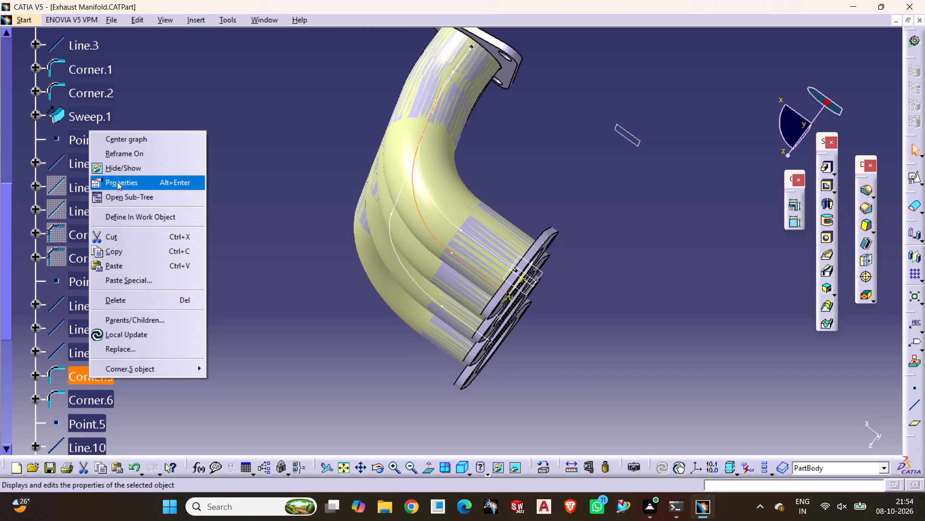
pyautogui.click(122, 173)
pyautogui.click(84, 402)
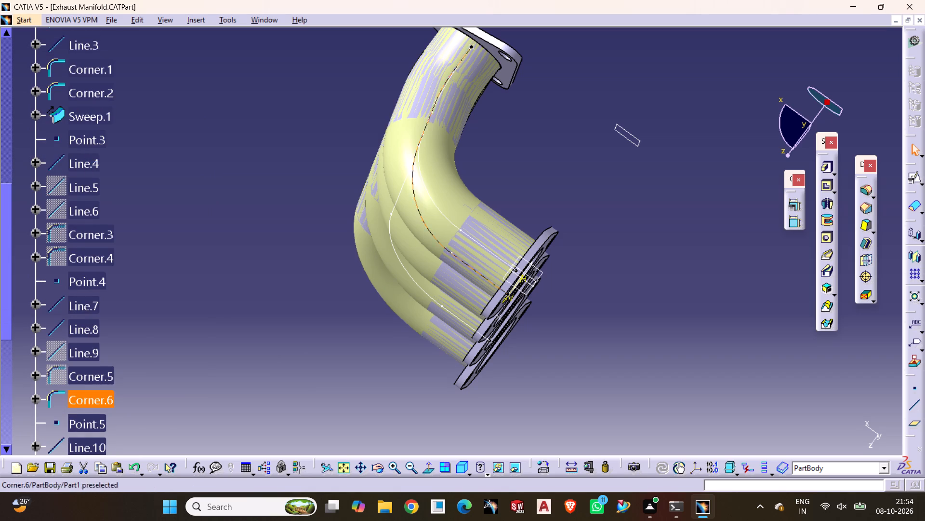
pyautogui.rightClick(83, 398)
pyautogui.click(135, 192)
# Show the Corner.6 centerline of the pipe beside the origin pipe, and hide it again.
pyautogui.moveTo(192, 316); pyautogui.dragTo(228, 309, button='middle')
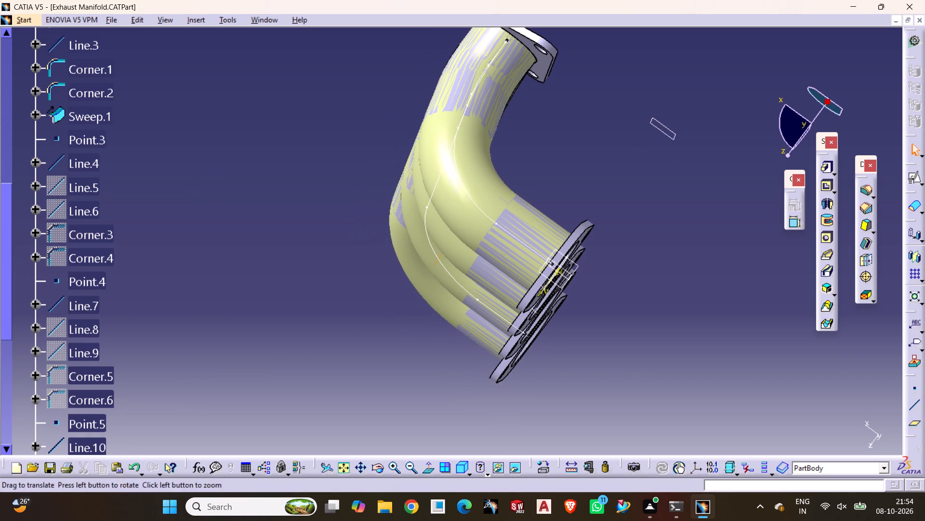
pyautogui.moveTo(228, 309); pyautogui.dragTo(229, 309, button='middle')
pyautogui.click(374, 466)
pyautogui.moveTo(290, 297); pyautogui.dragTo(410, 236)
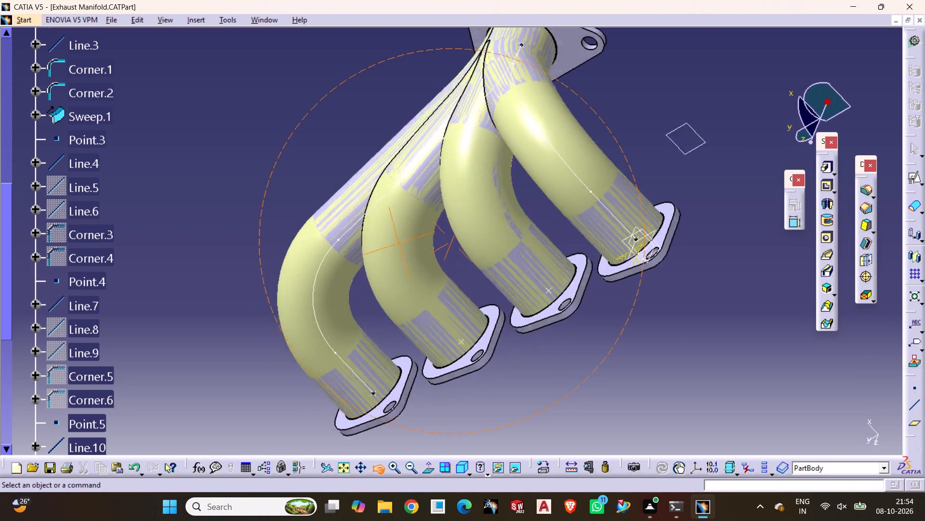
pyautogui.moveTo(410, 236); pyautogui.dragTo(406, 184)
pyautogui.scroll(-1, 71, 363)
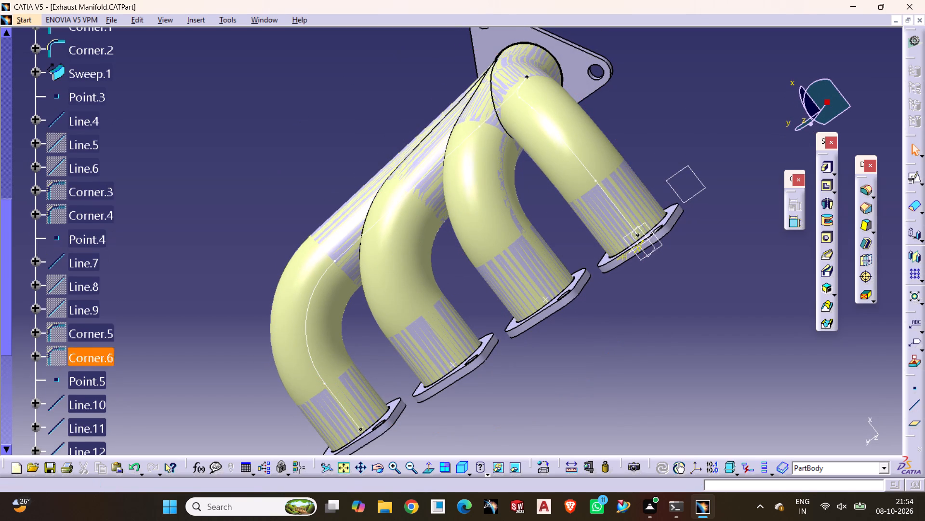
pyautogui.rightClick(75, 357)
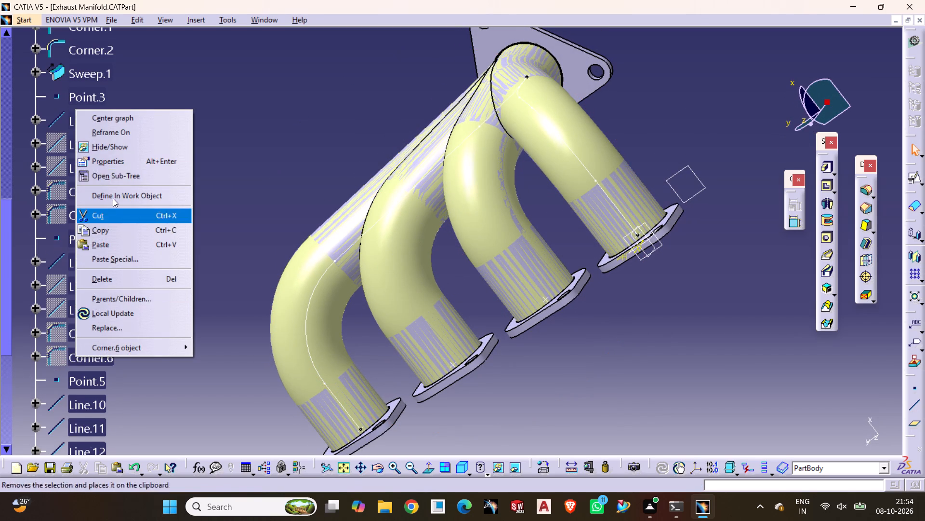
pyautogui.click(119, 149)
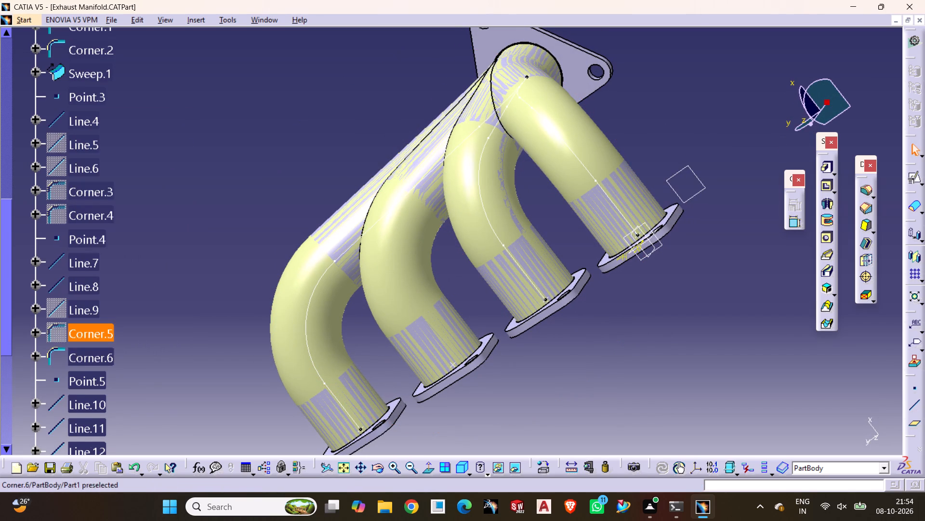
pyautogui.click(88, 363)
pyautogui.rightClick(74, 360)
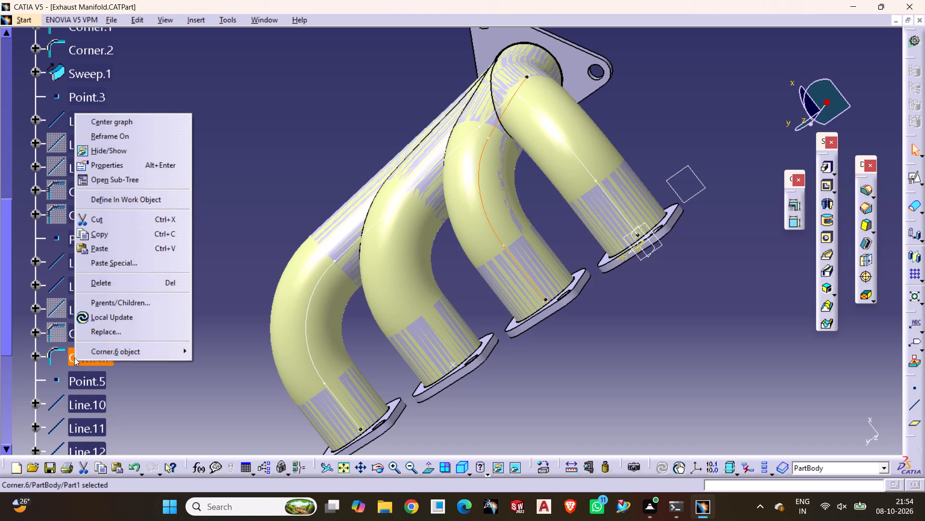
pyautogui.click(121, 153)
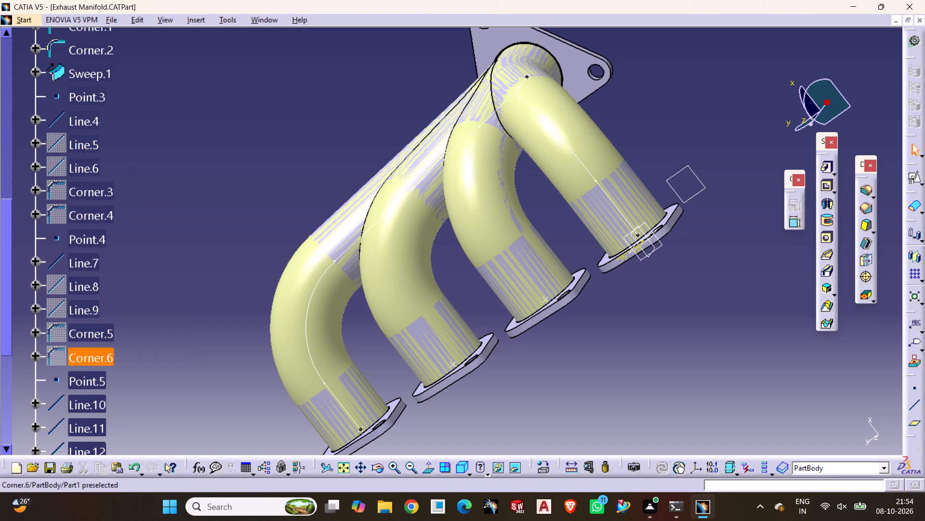
# Hide the pipe centerline curves Corner.8 and Corner.7.
pyautogui.scroll(-3, 71, 346)
pyautogui.click(79, 375)
pyautogui.rightClick(79, 375)
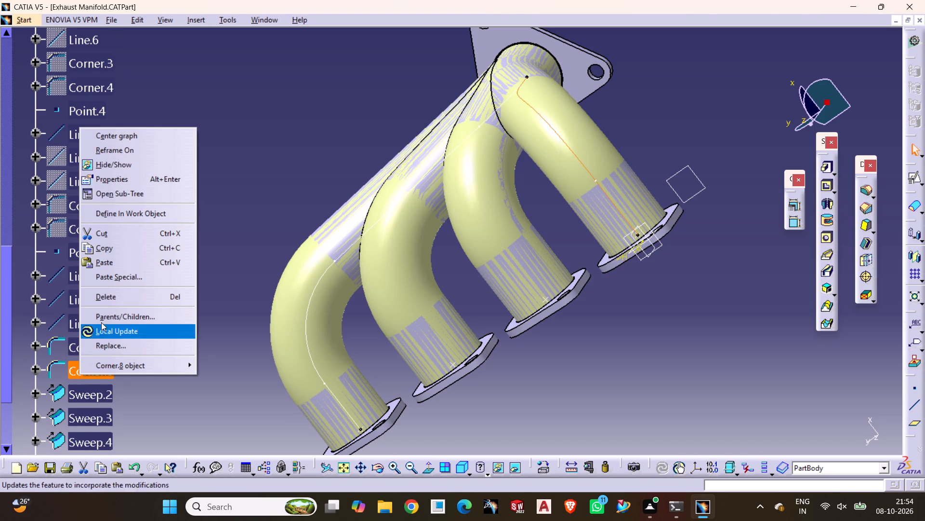
pyautogui.click(121, 164)
pyautogui.click(84, 347)
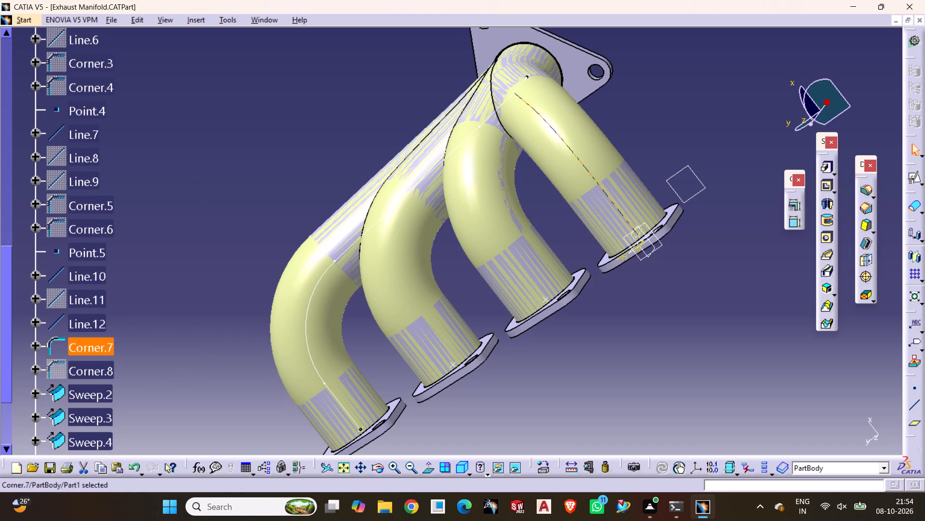
pyautogui.rightClick(84, 347)
pyautogui.click(150, 141)
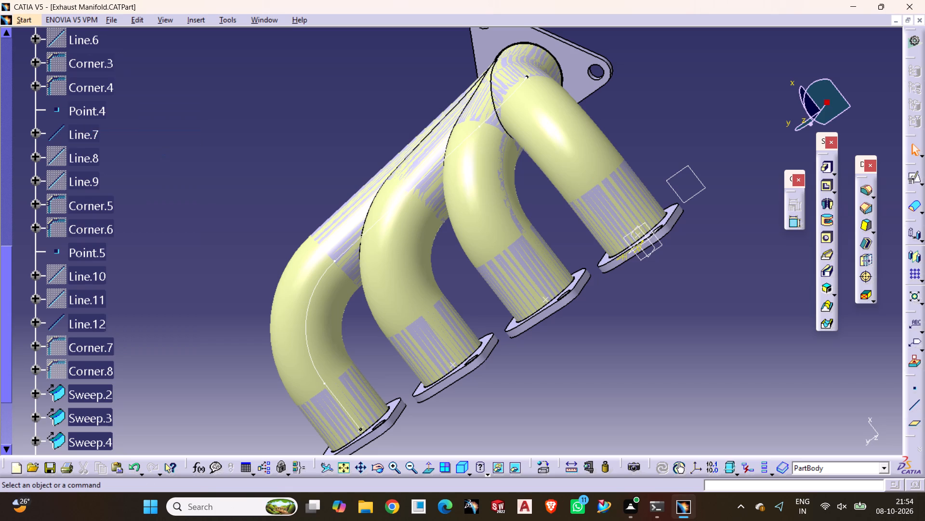
# Hide the centerline curve Corner.2 of the outermost pipe.
pyautogui.scroll(-2, 80, 369)
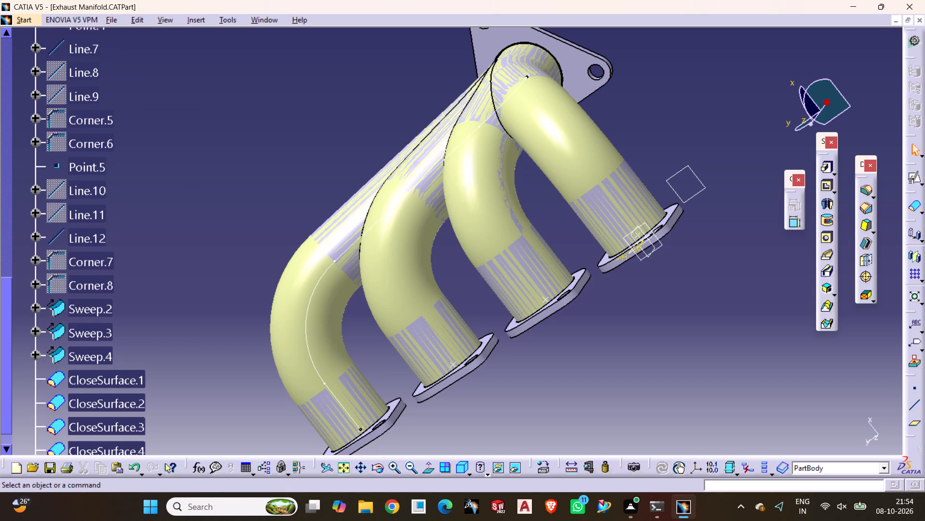
pyautogui.scroll(6, 81, 287)
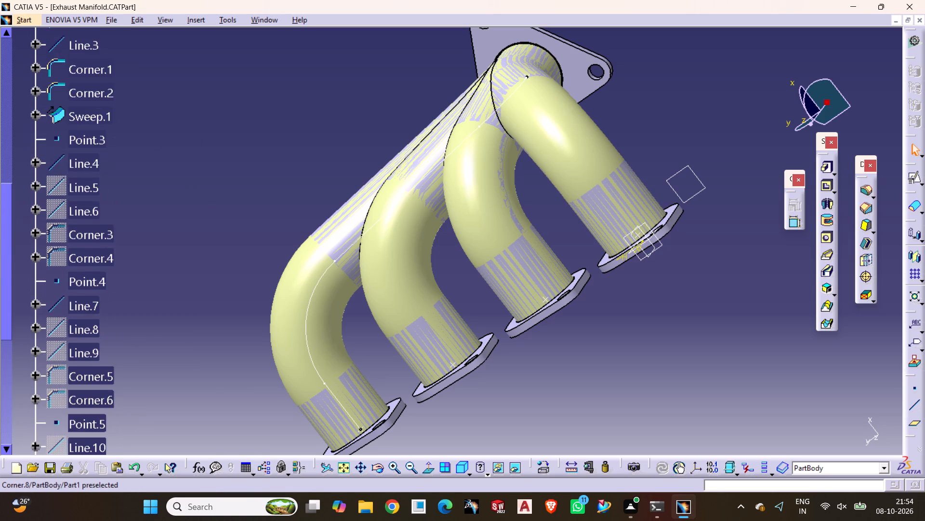
pyautogui.scroll(2, 82, 286)
pyautogui.rightClick(84, 193)
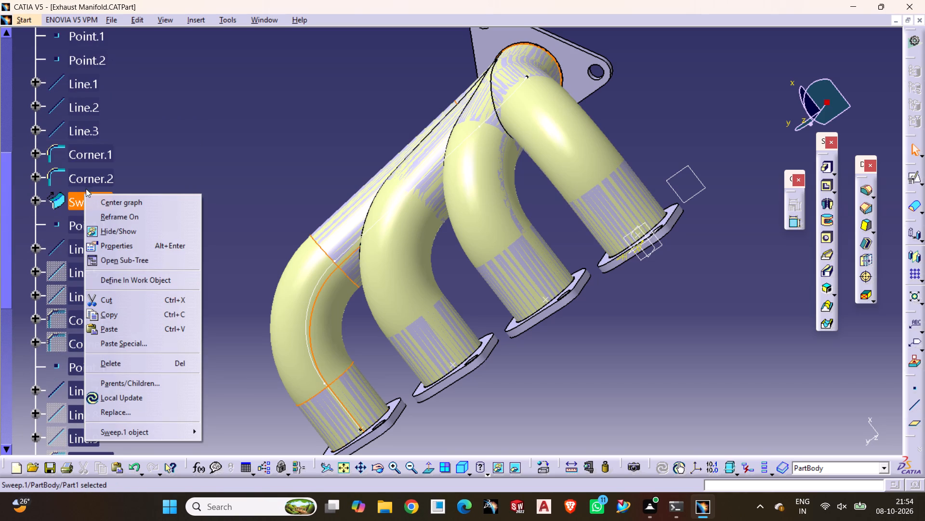
pyautogui.rightClick(92, 179)
pyautogui.click(136, 219)
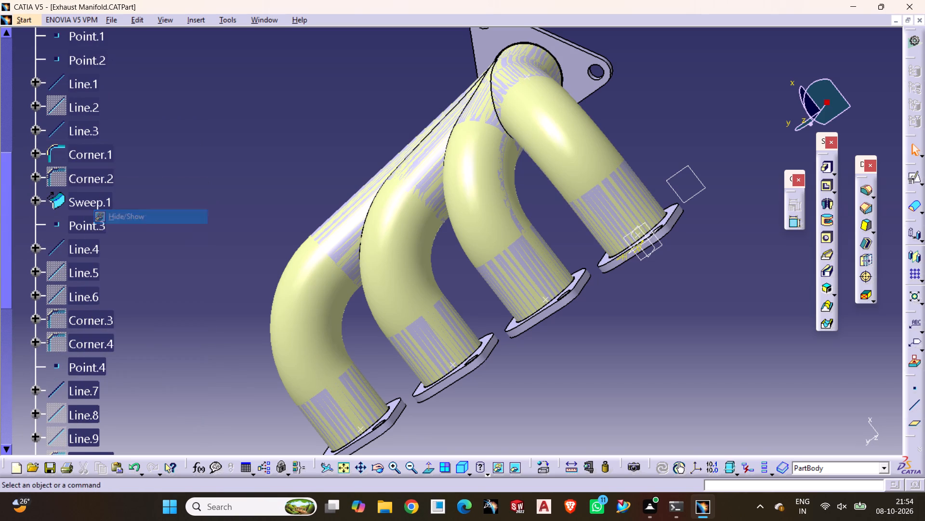
# Hide the reference plane Plane.1 near the inlet flanges.
pyautogui.scroll(2, 67, 169)
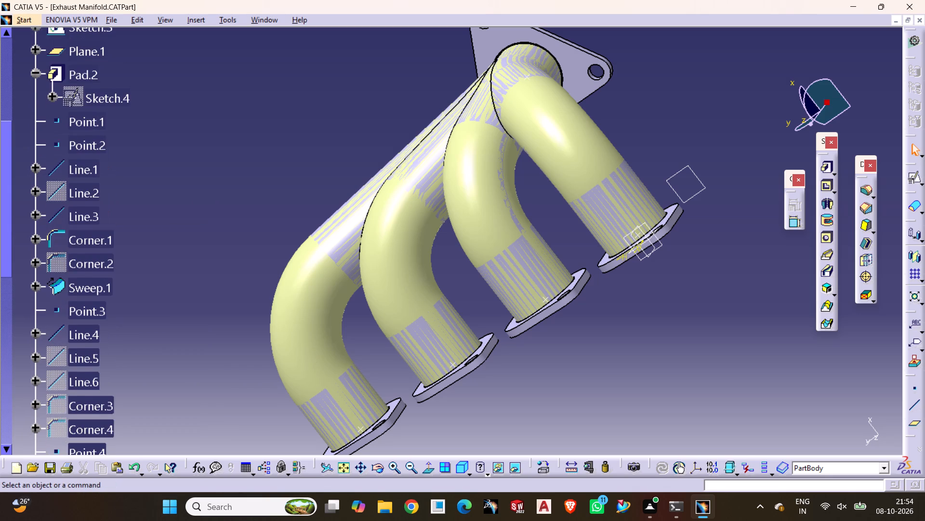
pyautogui.scroll(2, 77, 157)
pyautogui.rightClick(84, 139)
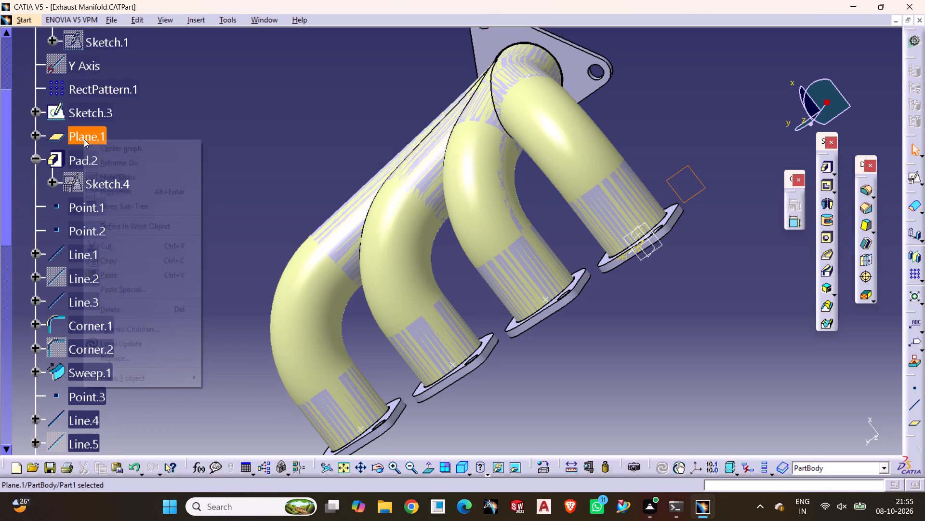
pyautogui.click(102, 178)
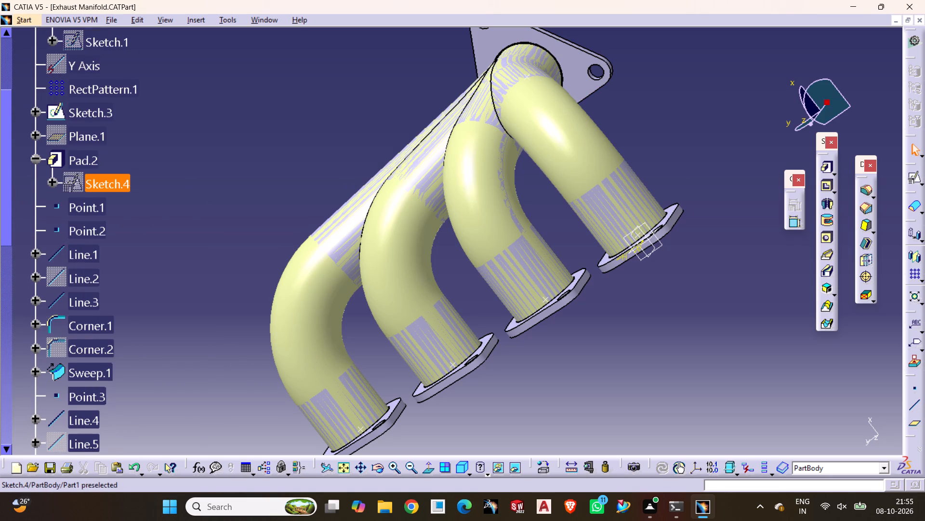
# Hide the construction points Point.1 and Point.2 of the outermost pipe.
pyautogui.scroll(5, 114, 147)
pyautogui.scroll(-2, 85, 165)
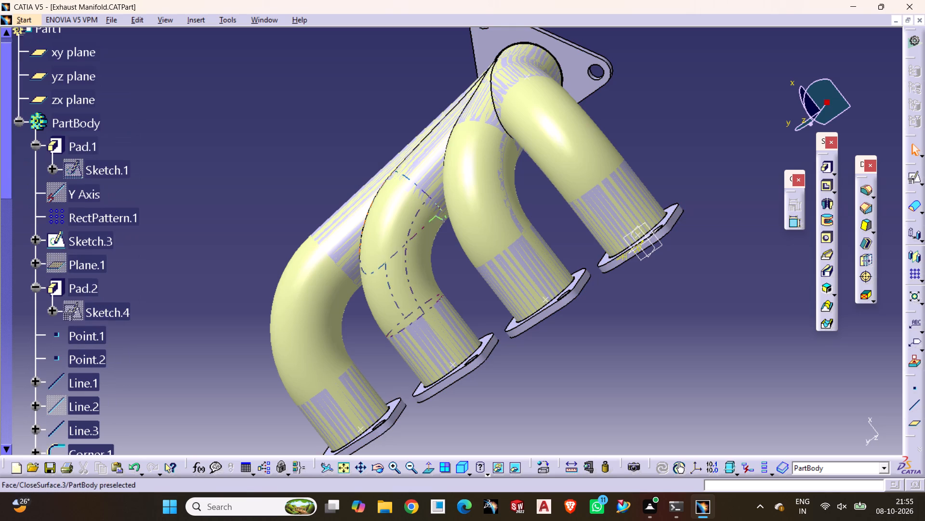
pyautogui.moveTo(375, 471); pyautogui.dragTo(377, 465)
pyautogui.moveTo(342, 247); pyautogui.dragTo(489, 149)
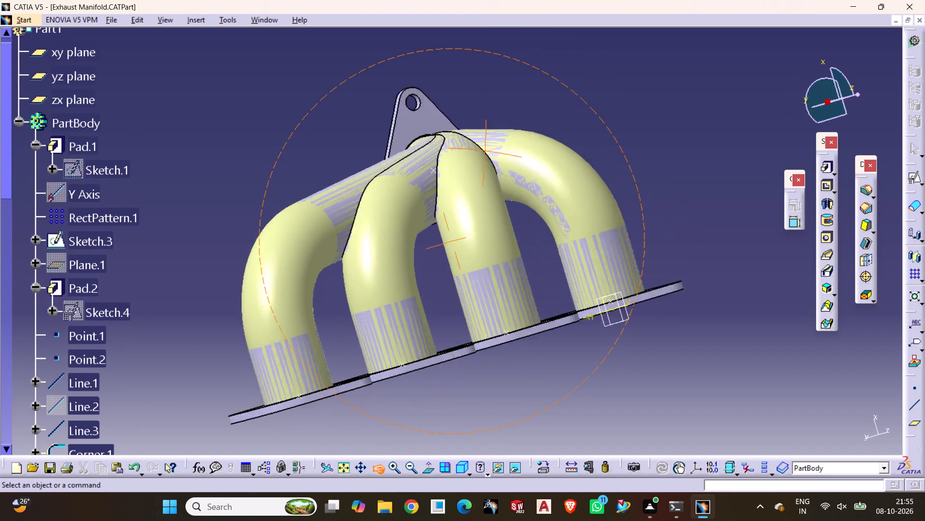
pyautogui.moveTo(489, 149); pyautogui.dragTo(615, 141)
pyautogui.rightClick(88, 336)
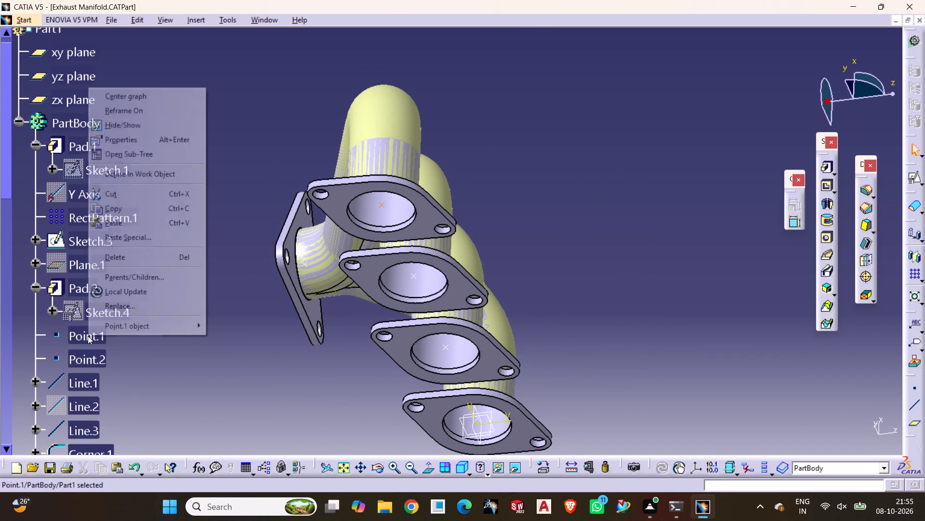
pyautogui.click(145, 125)
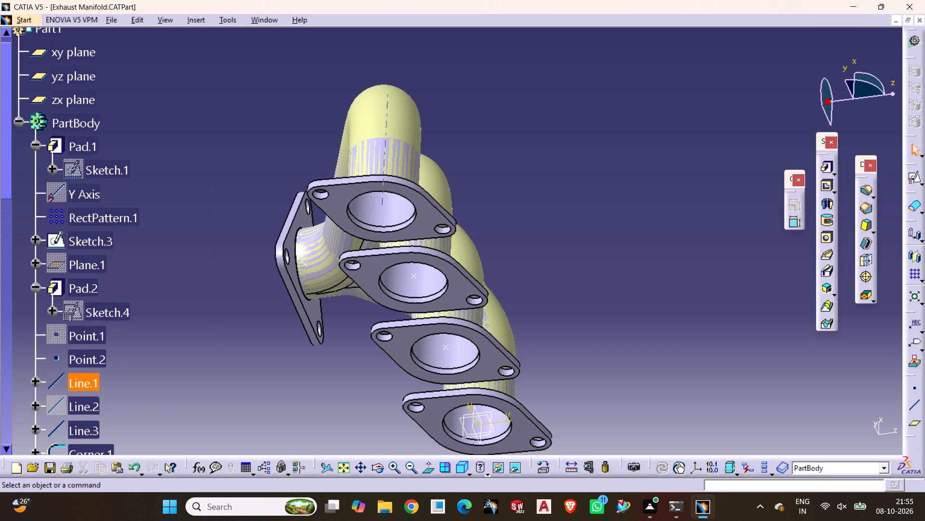
pyautogui.rightClick(92, 363)
pyautogui.click(165, 154)
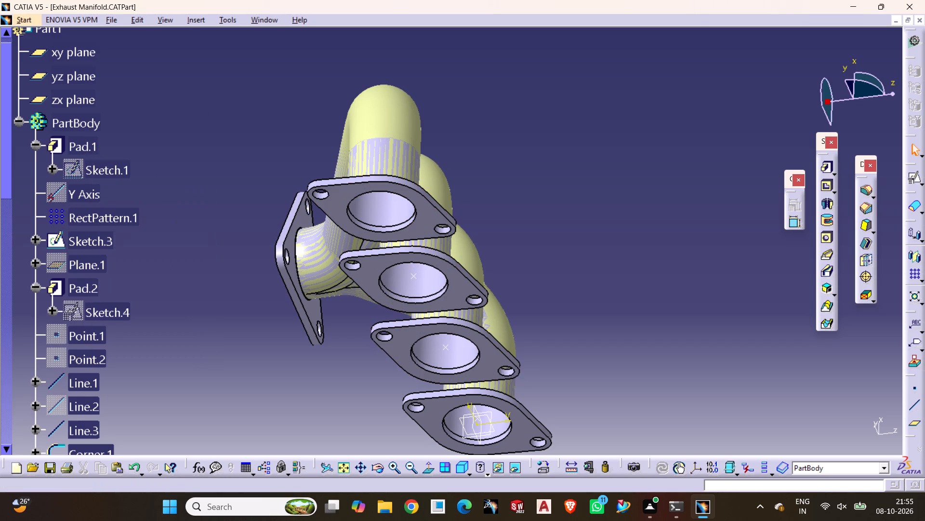
# Hide the remaining centerline geometry of the outermost pipe: Line.1, Line.3 and Corner.1.
pyautogui.rightClick(81, 385)
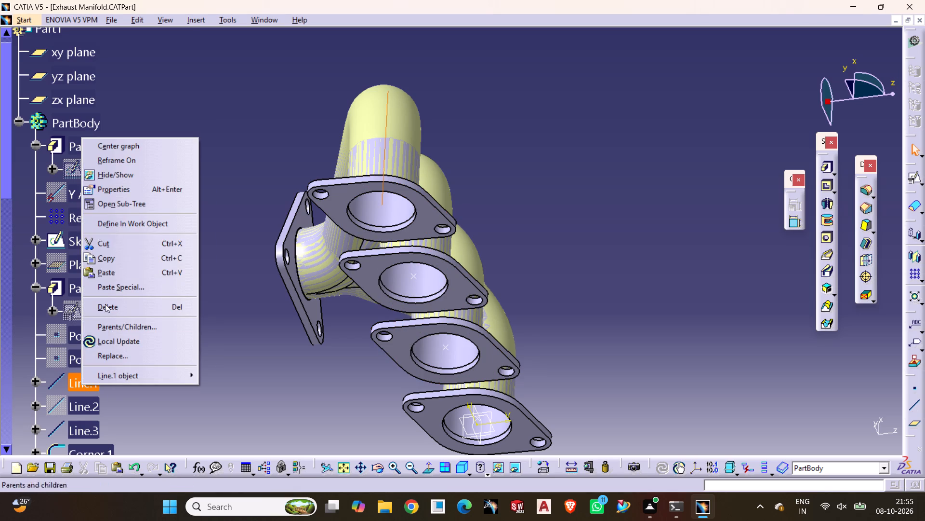
pyautogui.click(135, 180)
pyautogui.moveTo(154, 339); pyautogui.dragTo(154, 283, button='middle')
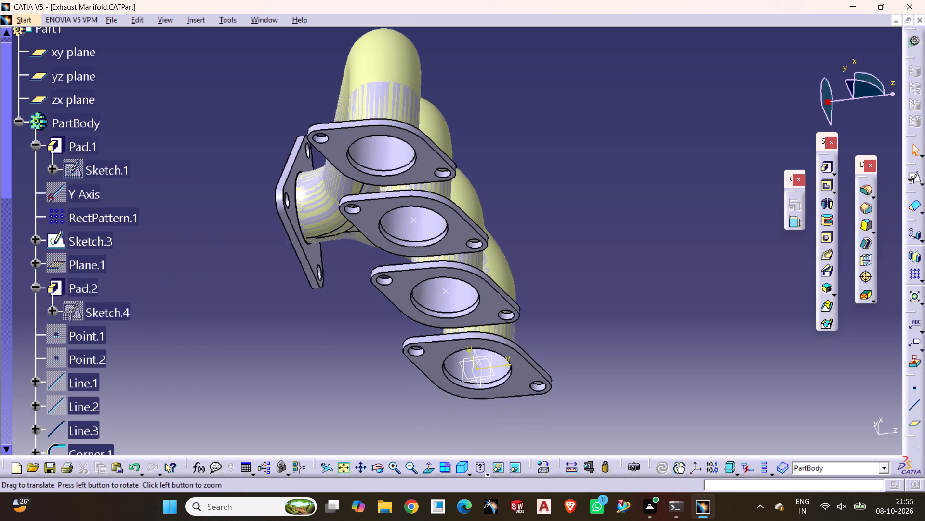
pyautogui.moveTo(154, 283); pyautogui.dragTo(154, 295, button='middle')
pyautogui.scroll(-2, 73, 337)
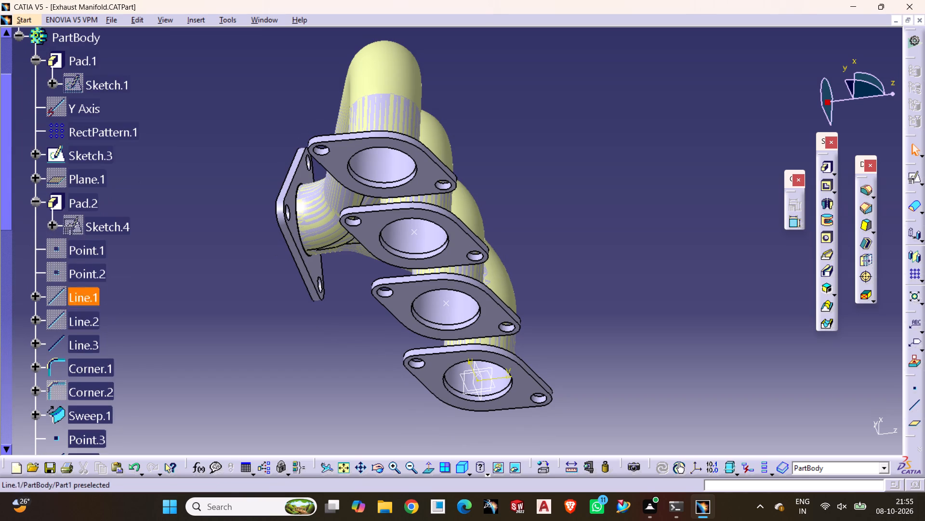
pyautogui.rightClick(61, 343)
pyautogui.rightClick(117, 136)
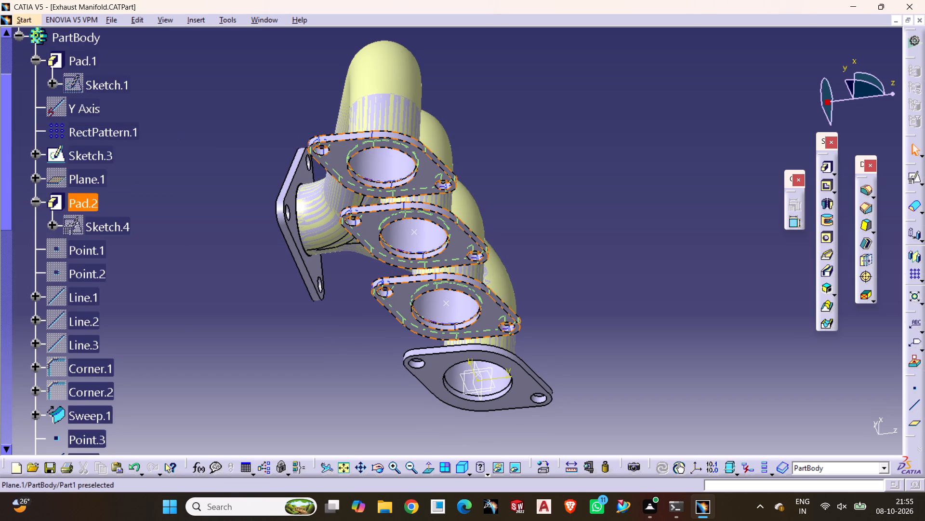
# Hide Point.3 and Line.4, the construction point and line of the pipe next to the outermost one.
pyautogui.scroll(-2, 76, 356)
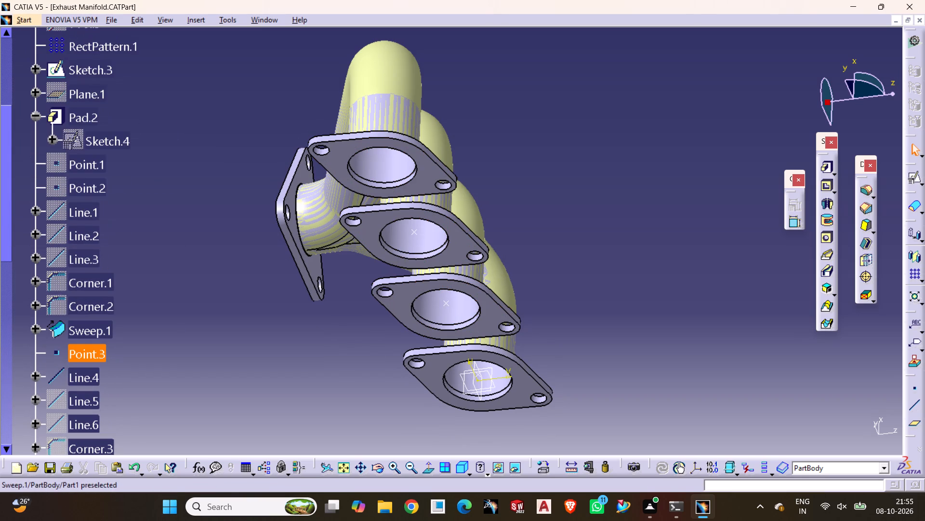
pyautogui.rightClick(75, 349)
pyautogui.click(120, 137)
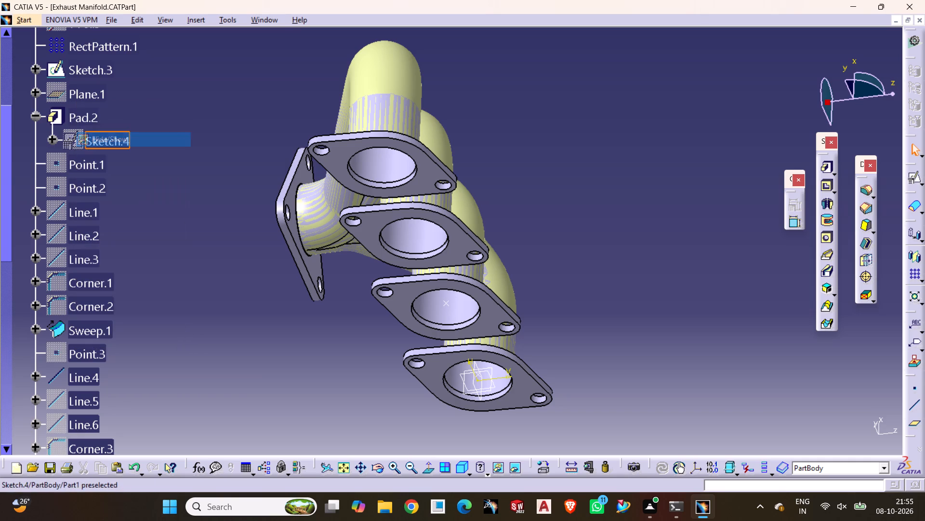
pyautogui.rightClick(80, 381)
pyautogui.click(103, 176)
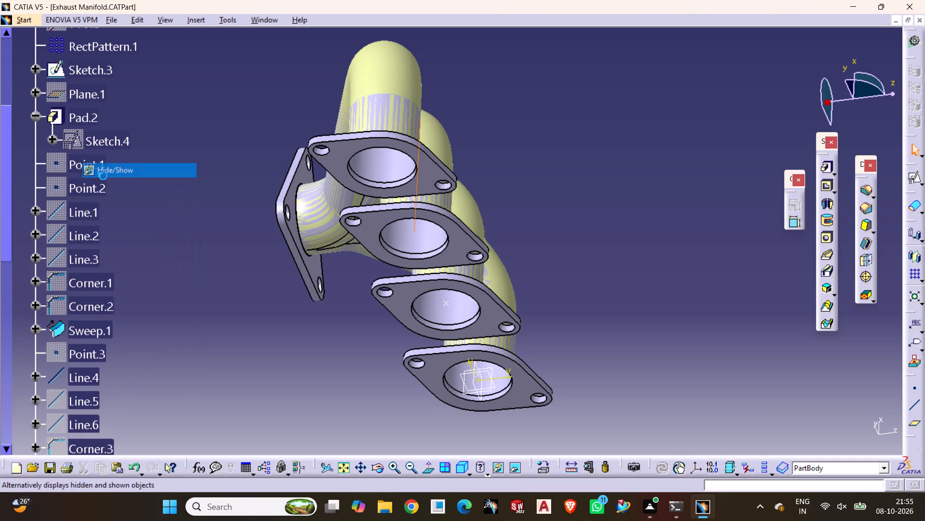
# Hide Point.4 and Line.7, the construction point and line of the third pipe.
pyautogui.scroll(-3, 94, 379)
pyautogui.rightClick(90, 363)
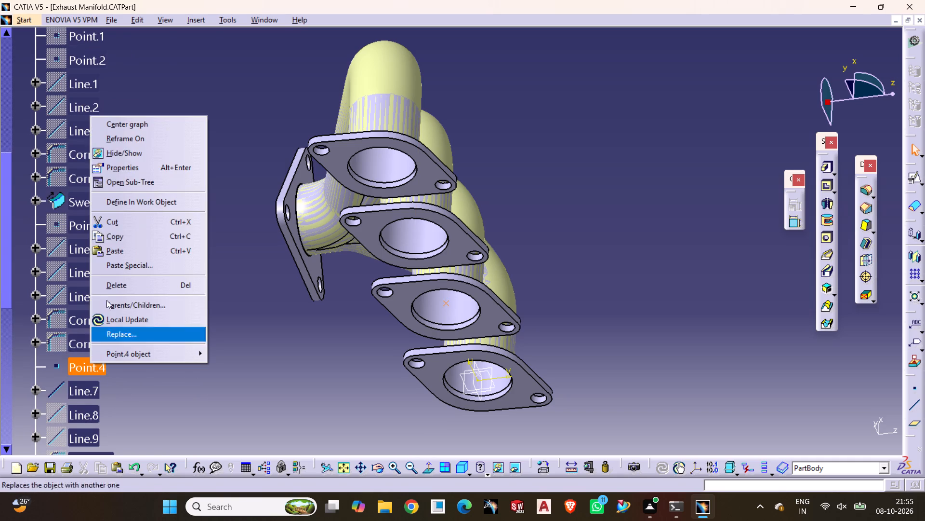
pyautogui.click(156, 151)
pyautogui.rightClick(82, 390)
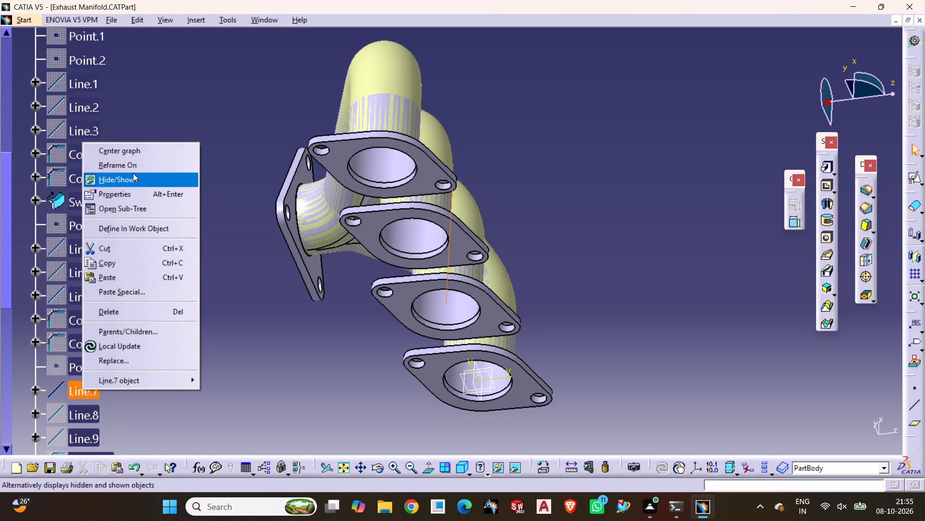
pyautogui.click(133, 173)
# Hide the construction point Point.5 and the line Line.12.
pyautogui.scroll(-3, 87, 350)
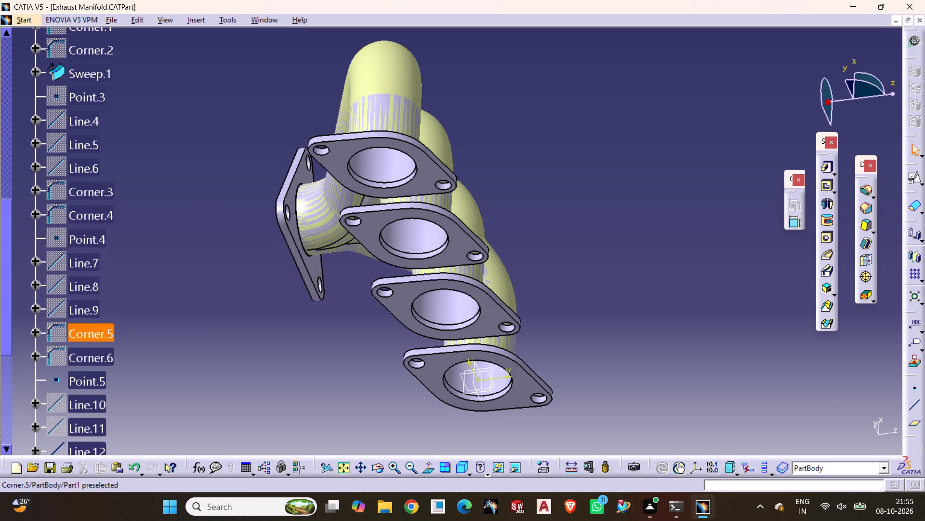
pyautogui.rightClick(84, 384)
pyautogui.click(135, 180)
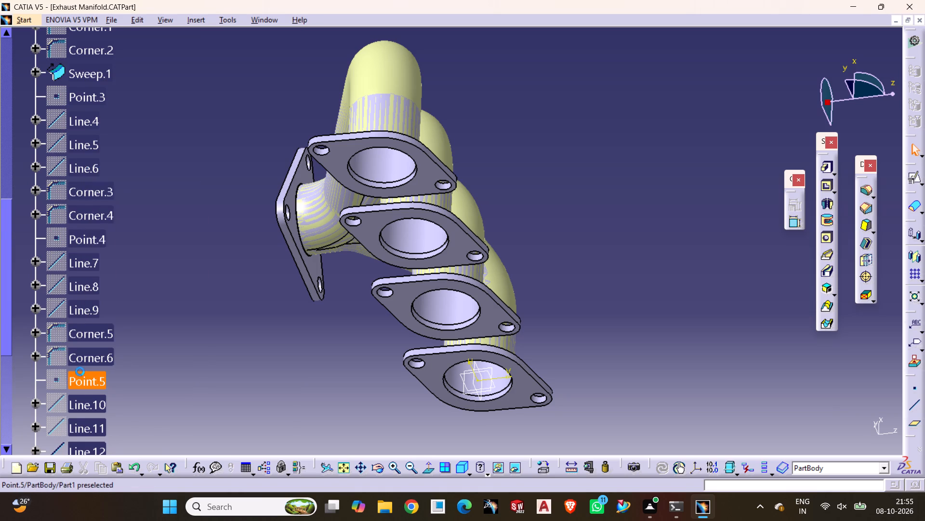
pyautogui.scroll(-2, 80, 379)
pyautogui.rightClick(83, 375)
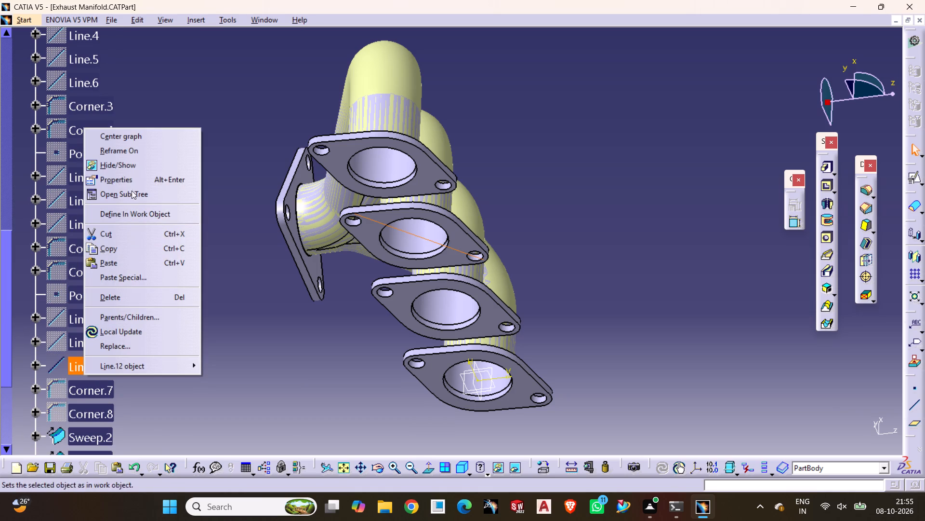
pyautogui.click(136, 169)
# Check the tree for construction elements still shown and examine the manifold from several sides, including the whole part fitted in view.
pyautogui.scroll(-2, 95, 393)
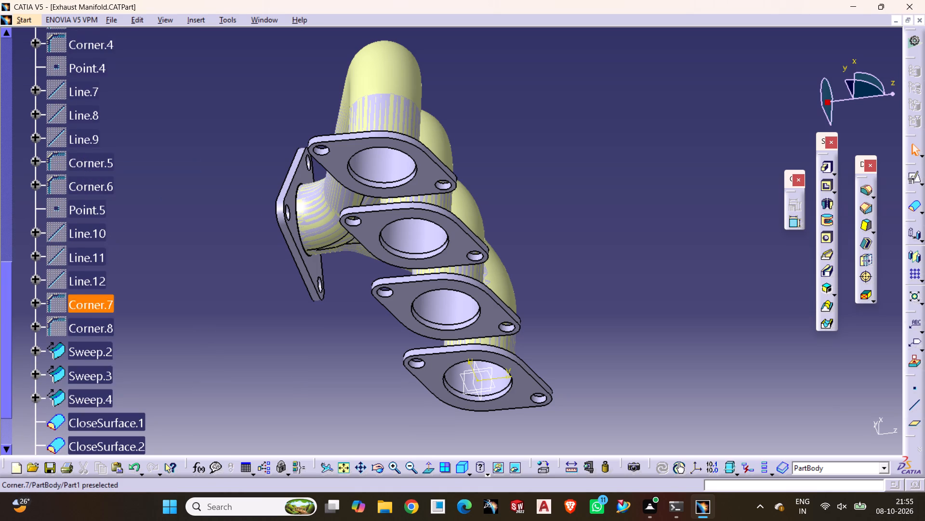
pyautogui.scroll(-4, 74, 380)
pyautogui.scroll(3, 171, 338)
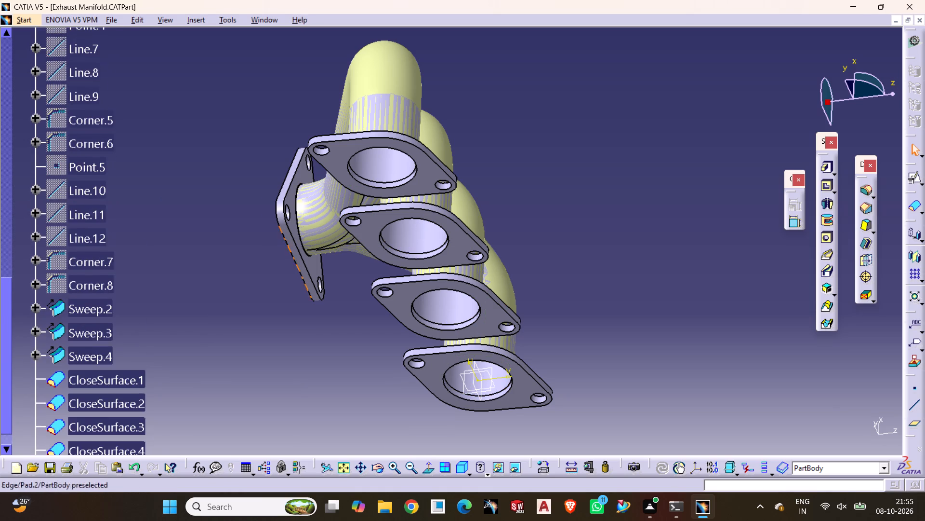
pyautogui.scroll(8, 235, 360)
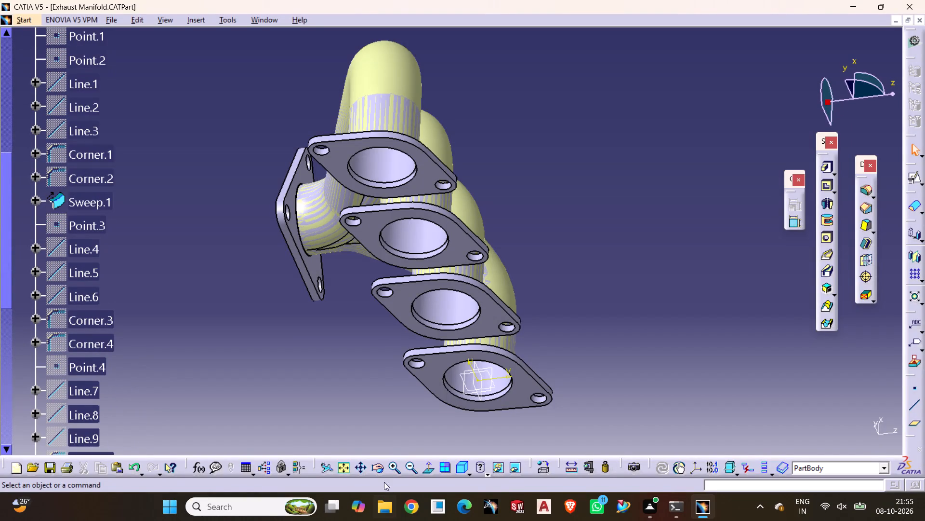
pyautogui.click(374, 467)
pyautogui.moveTo(370, 298); pyautogui.dragTo(457, 473)
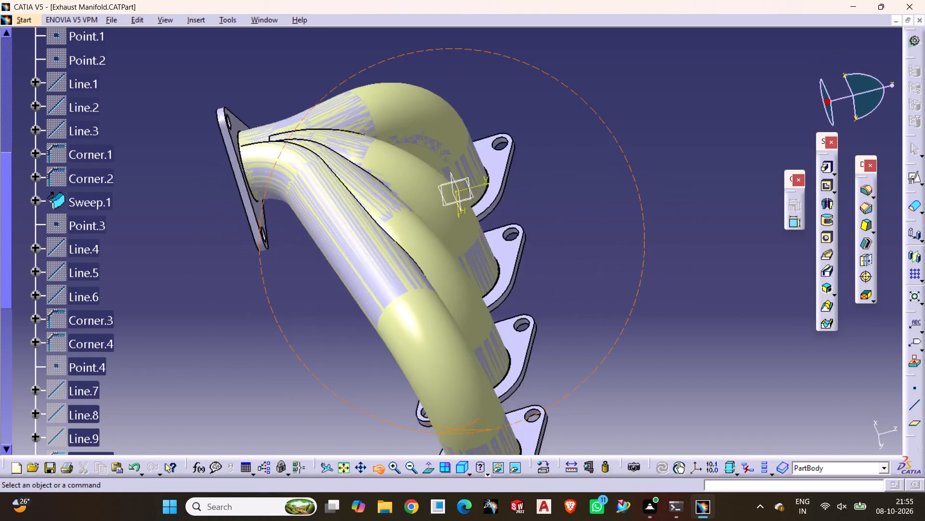
pyautogui.moveTo(457, 473); pyautogui.dragTo(510, 431)
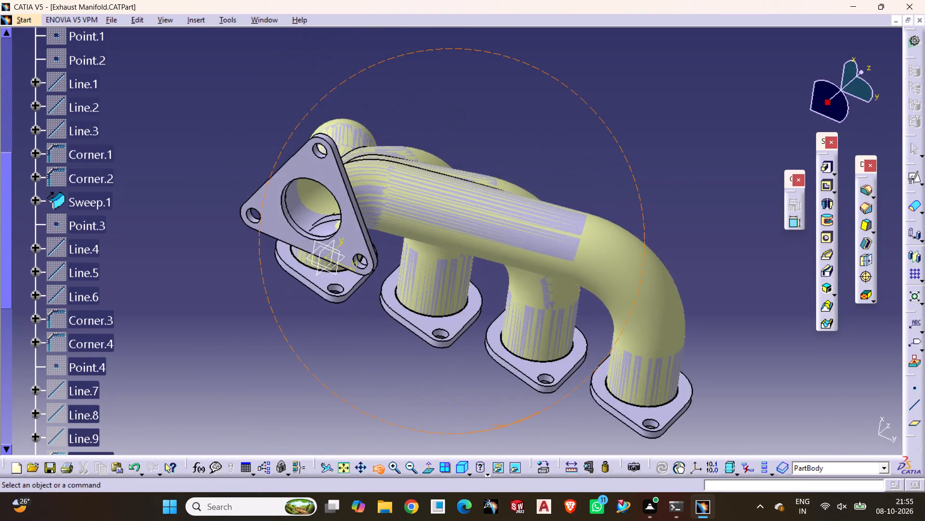
pyautogui.moveTo(510, 431); pyautogui.dragTo(488, 437)
pyautogui.moveTo(322, 331); pyautogui.dragTo(313, 326, button='middle')
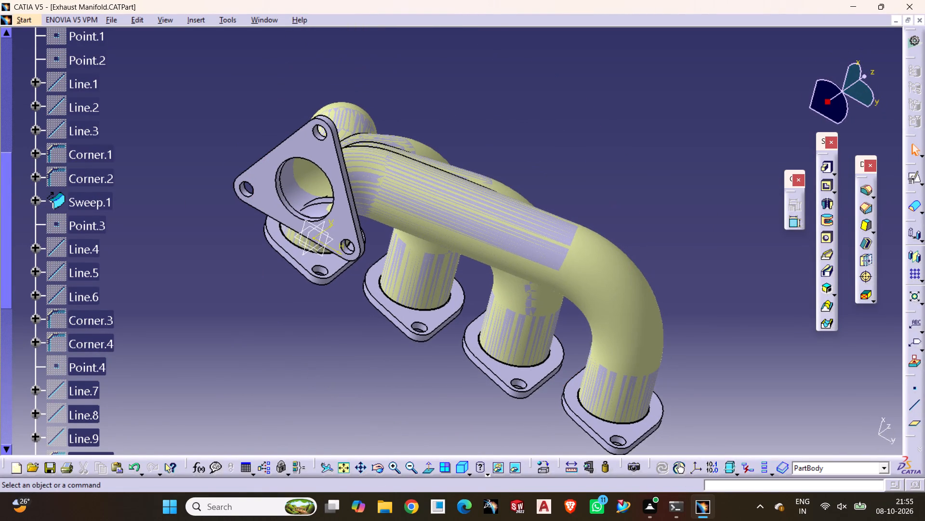
pyautogui.moveTo(313, 326); pyautogui.dragTo(313, 326, button='middle')
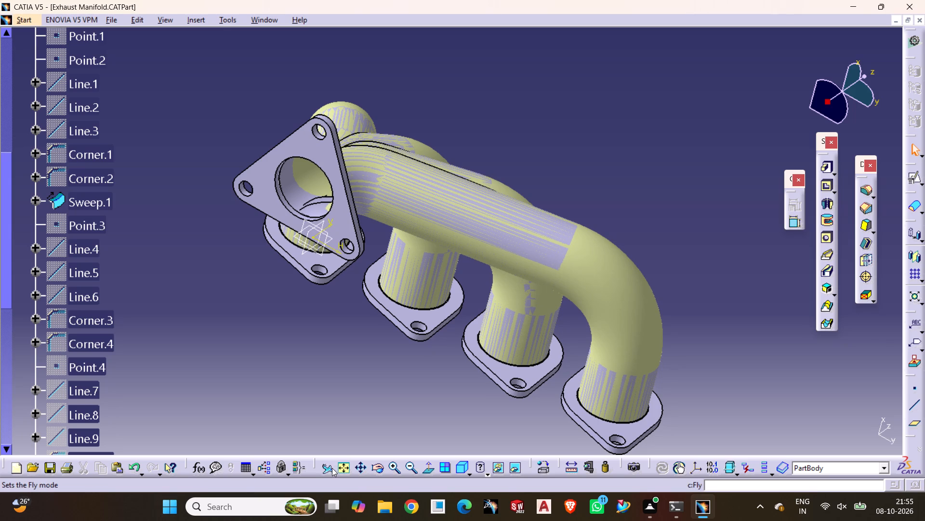
pyautogui.click(346, 469)
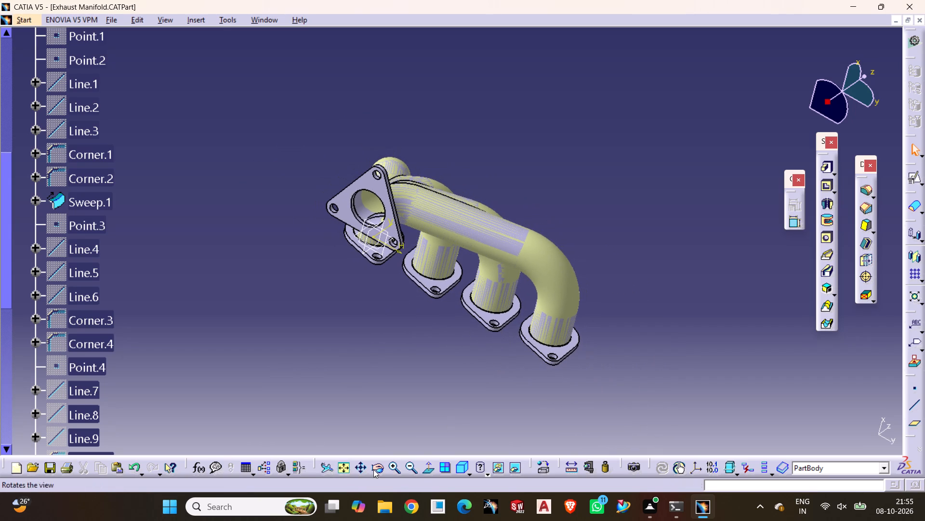
# Examine the manifold's pipes and flanges from several sides.
pyautogui.click(373, 470)
pyautogui.moveTo(462, 372); pyautogui.dragTo(231, 302)
pyautogui.moveTo(619, 347); pyautogui.dragTo(460, 318)
pyautogui.click(373, 466)
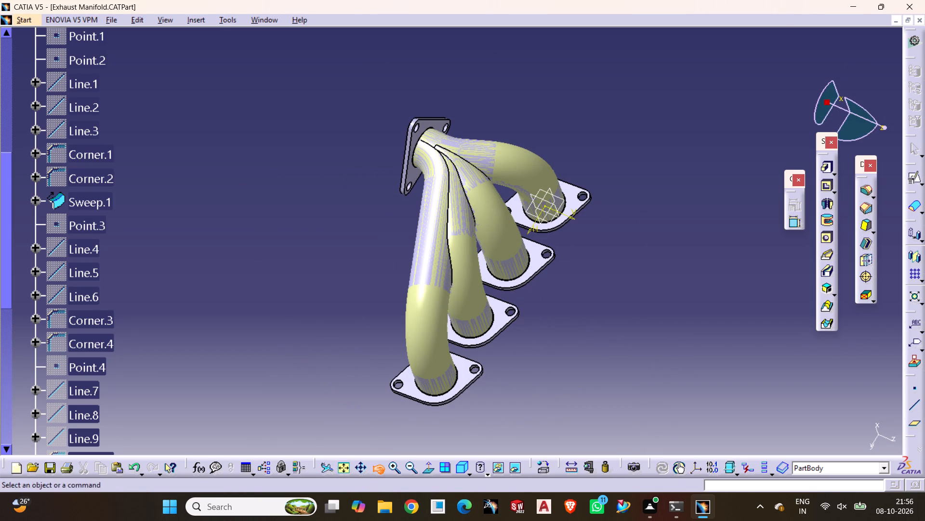
pyautogui.moveTo(499, 391); pyautogui.dragTo(400, 292)
pyautogui.click(286, 252)
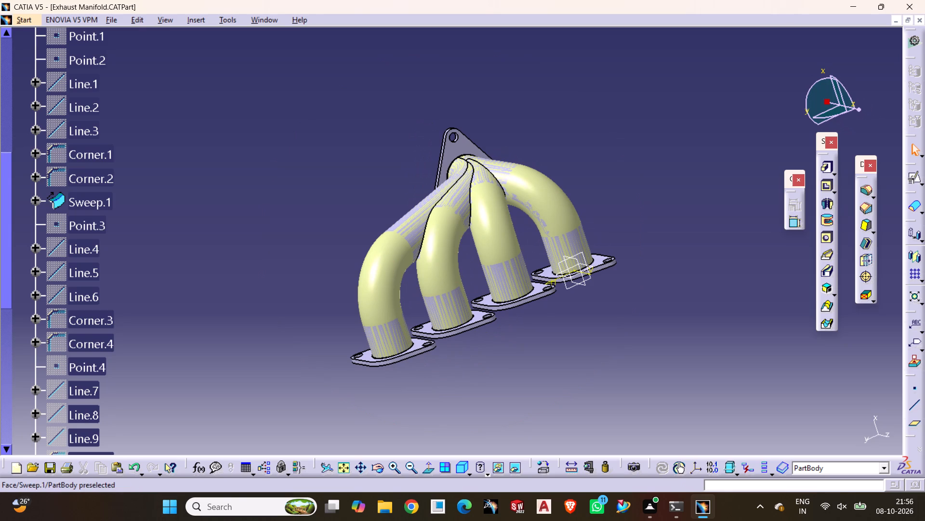
pyautogui.click(192, 17)
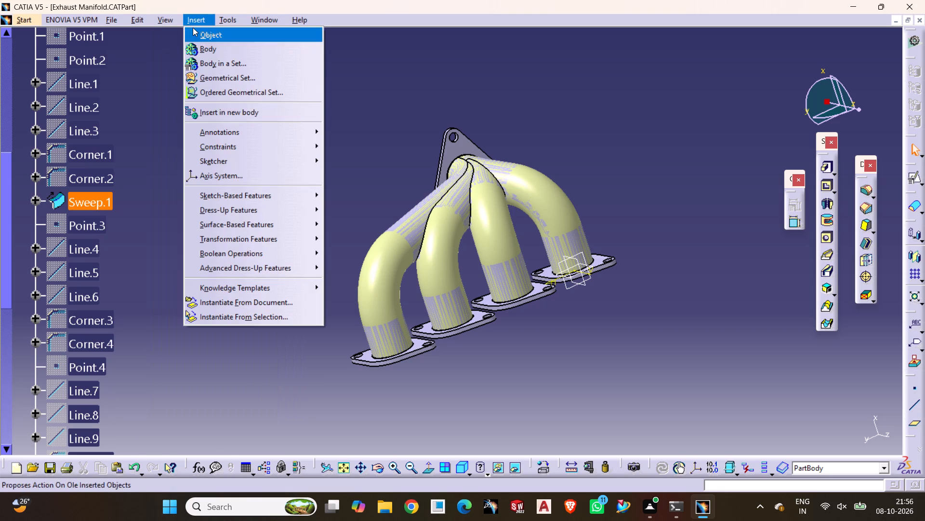
pyautogui.click(448, 392)
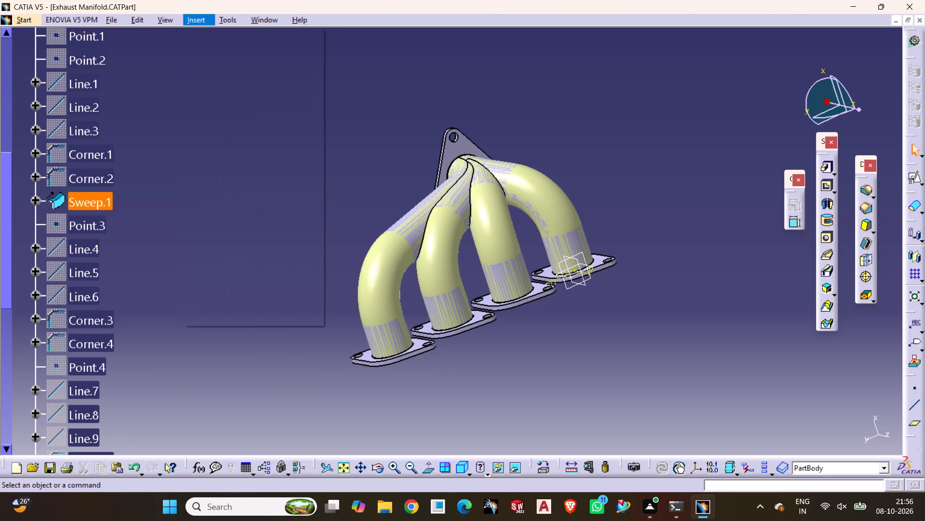
# Save the Exhaust Manifold part.
pyautogui.click(114, 21)
pyautogui.click(147, 101)
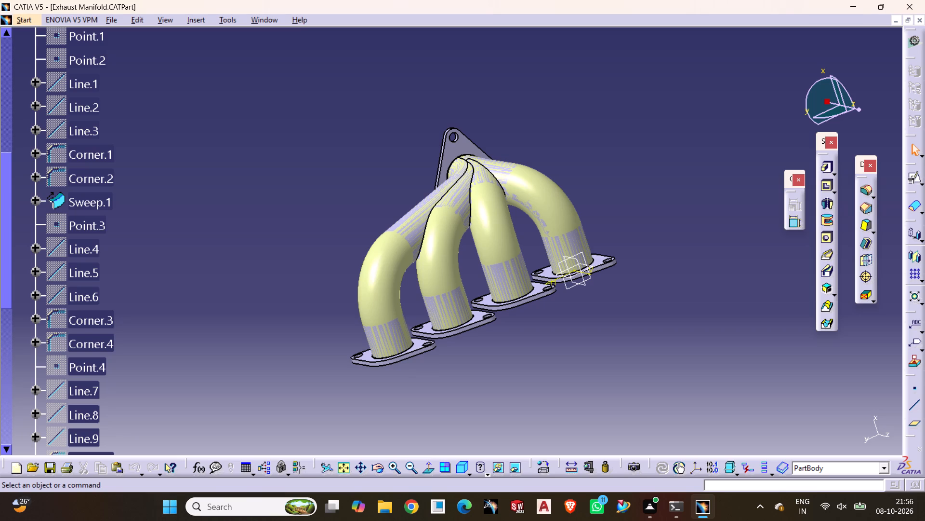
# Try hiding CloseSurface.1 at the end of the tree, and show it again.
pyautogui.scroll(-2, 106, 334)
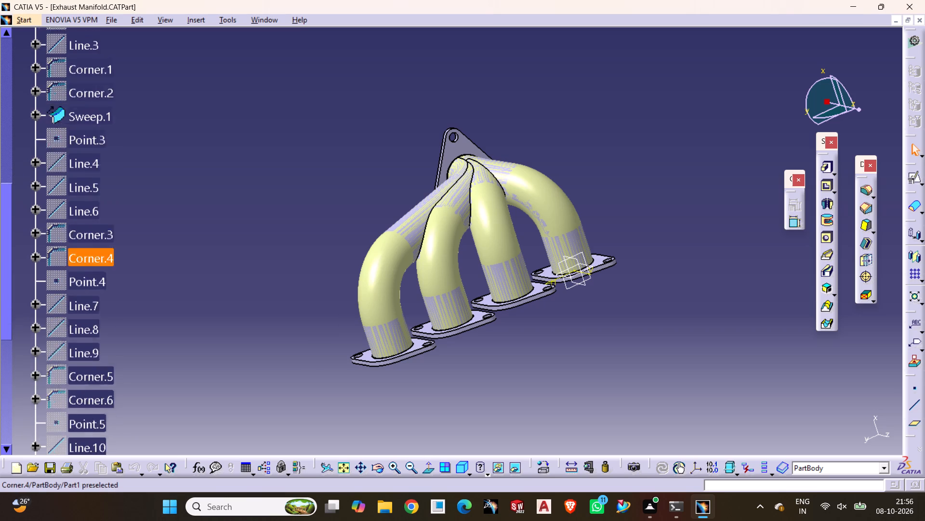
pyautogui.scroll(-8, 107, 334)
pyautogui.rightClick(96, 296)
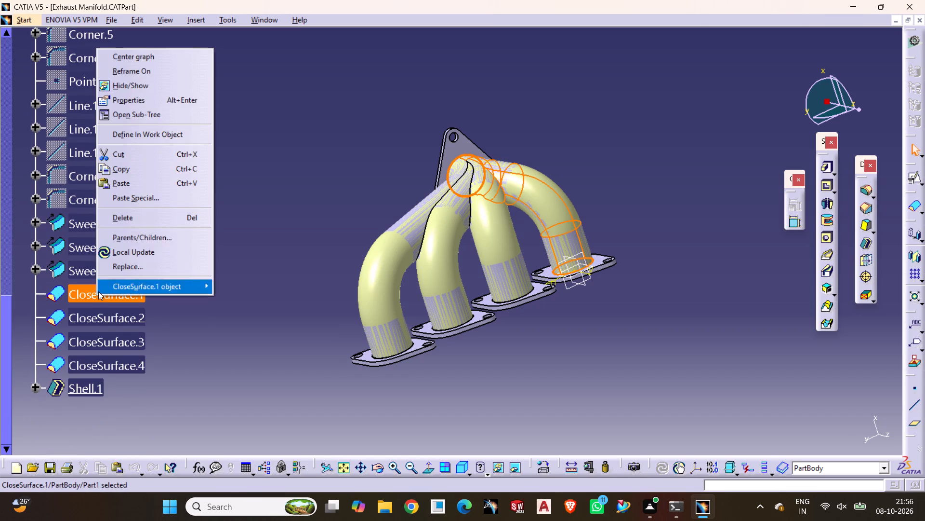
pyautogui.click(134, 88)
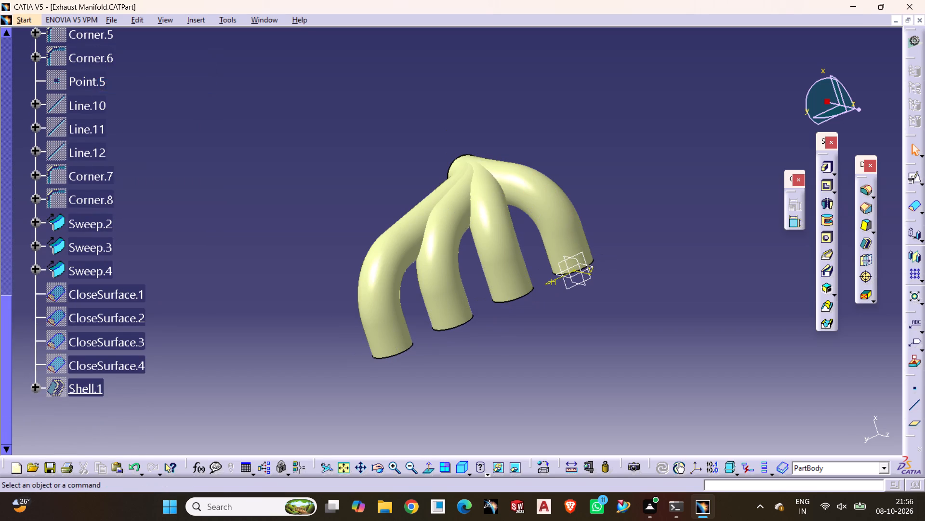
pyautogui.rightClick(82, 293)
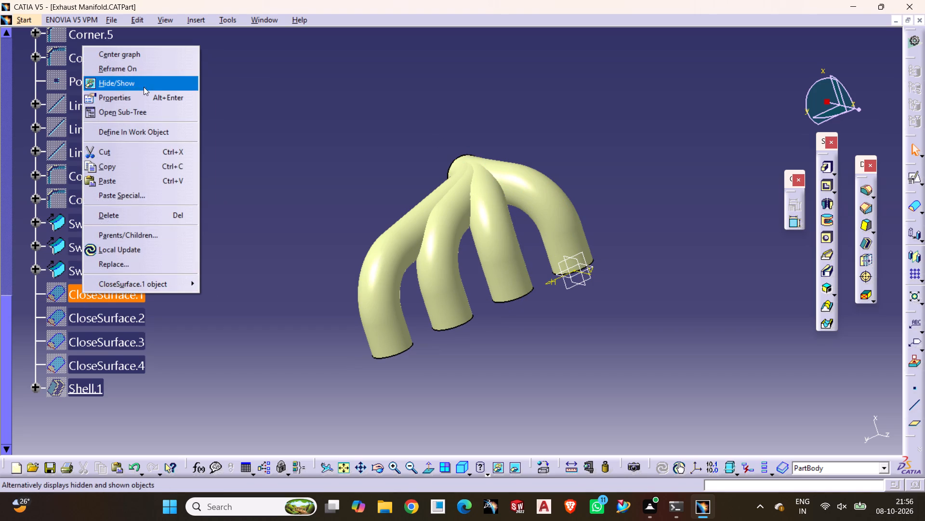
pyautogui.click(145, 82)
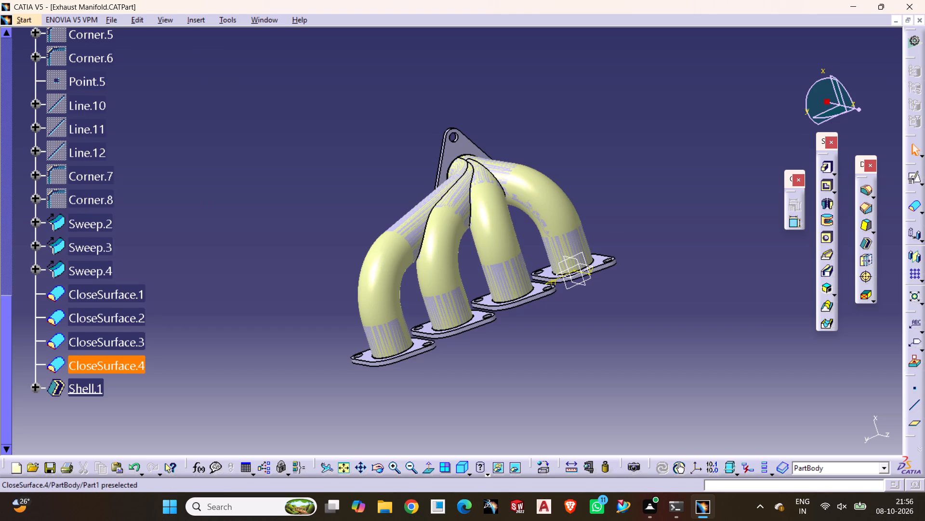
# Hide the four swept pipe surfaces Sweep.1, Sweep.2, Sweep.3 and Sweep.4, leaving the solid pipes shown.
pyautogui.scroll(9, 87, 222)
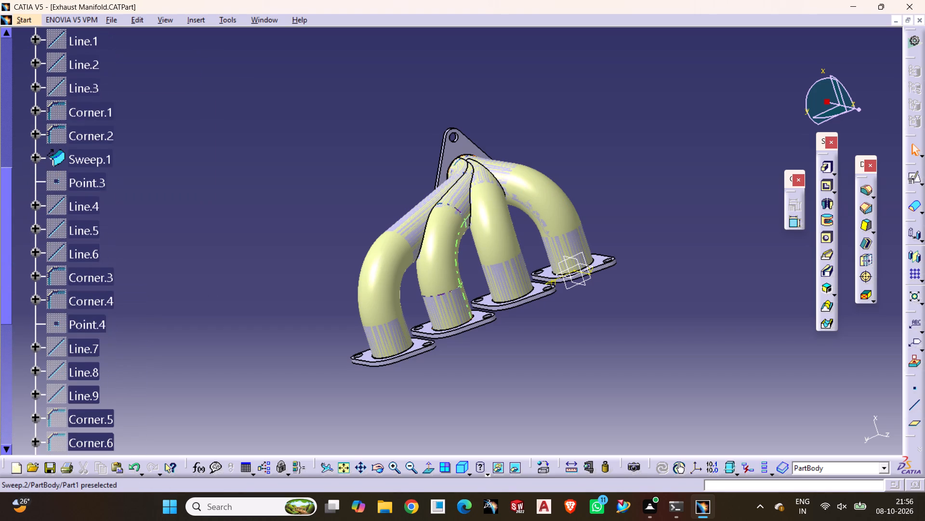
pyautogui.rightClick(93, 151)
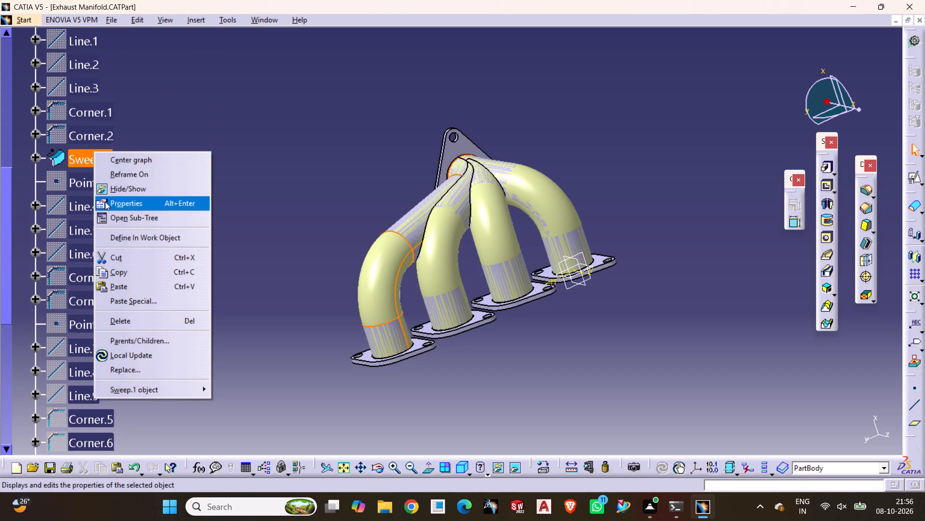
pyautogui.click(112, 188)
pyautogui.scroll(-6, 77, 237)
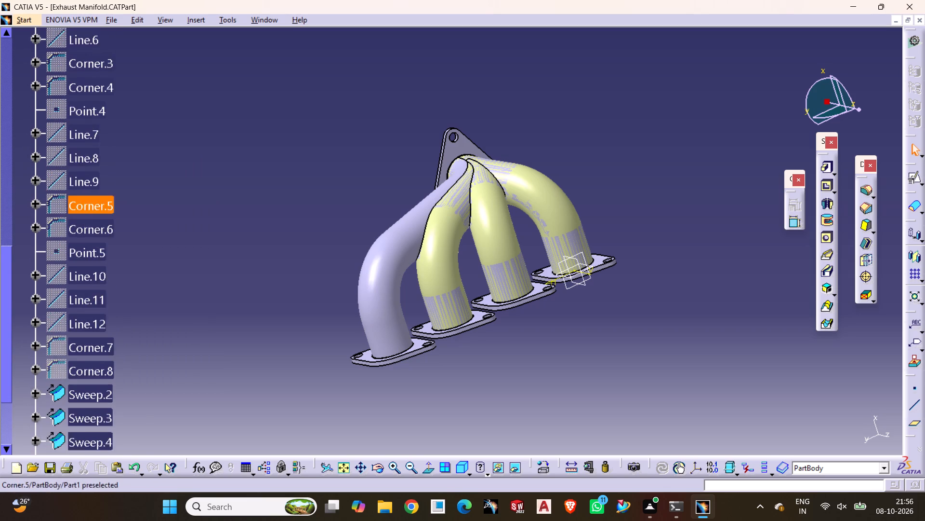
pyautogui.rightClick(69, 347)
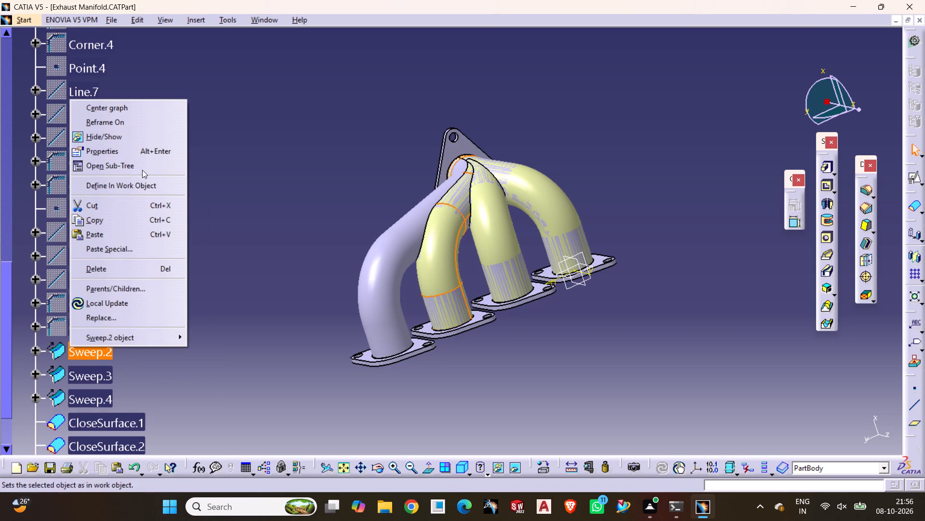
pyautogui.click(145, 137)
pyautogui.rightClick(80, 369)
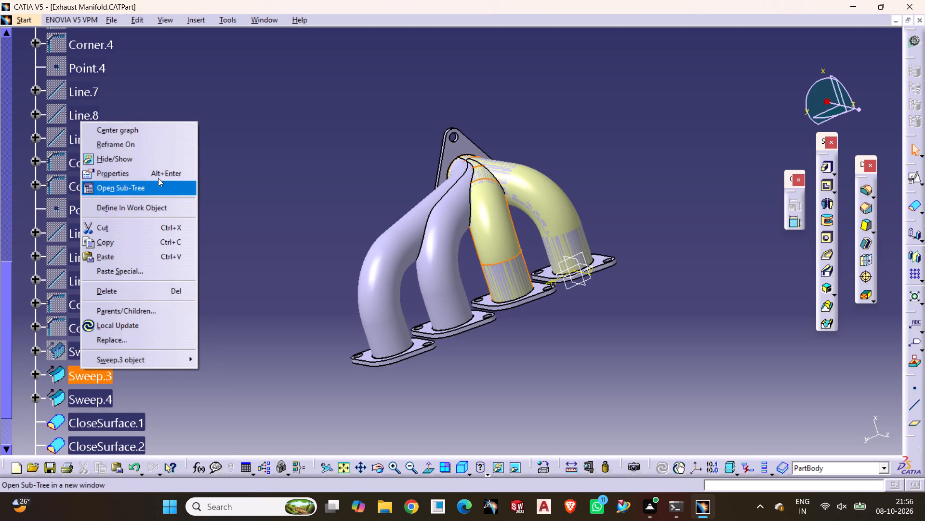
pyautogui.click(157, 154)
pyautogui.rightClick(101, 397)
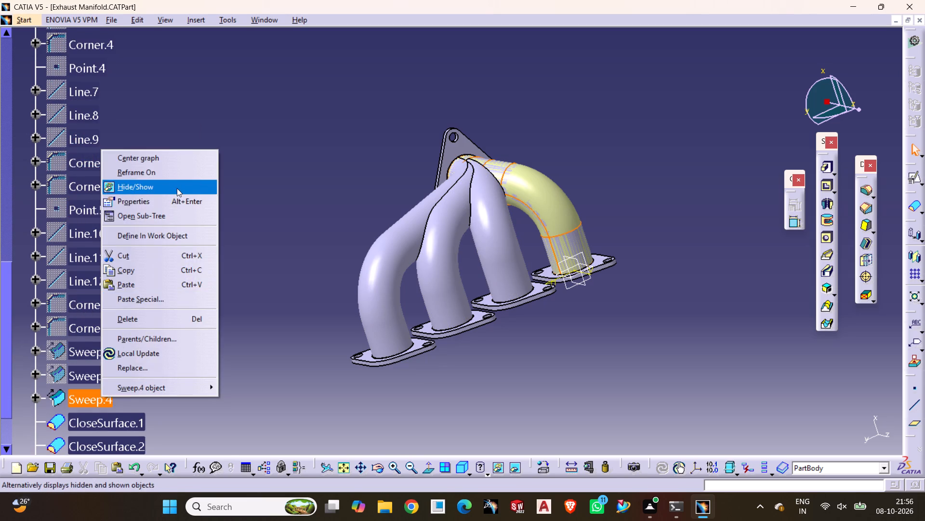
pyautogui.click(177, 188)
# Save the part with the sweep surfaces hidden.
pyautogui.moveTo(266, 210); pyautogui.dragTo(320, 200, button='middle')
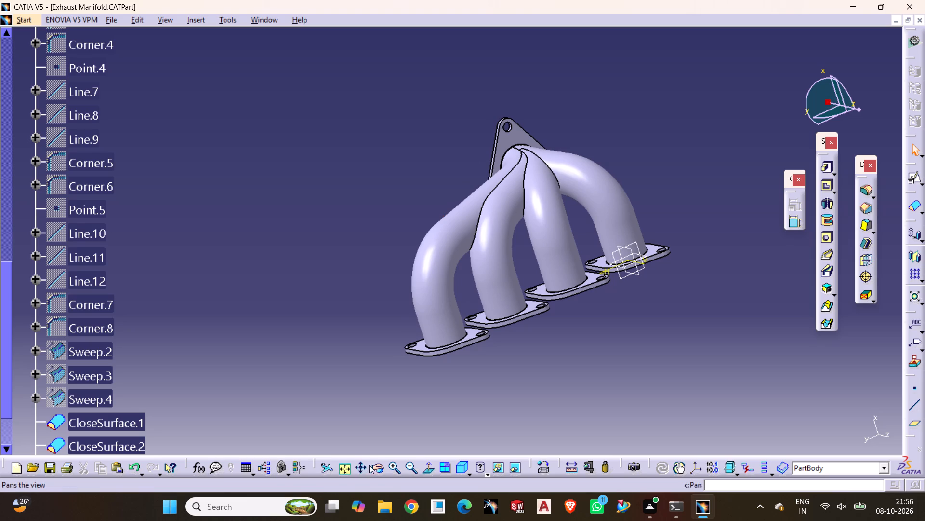
pyautogui.click(375, 468)
pyautogui.moveTo(377, 231); pyautogui.dragTo(536, 212)
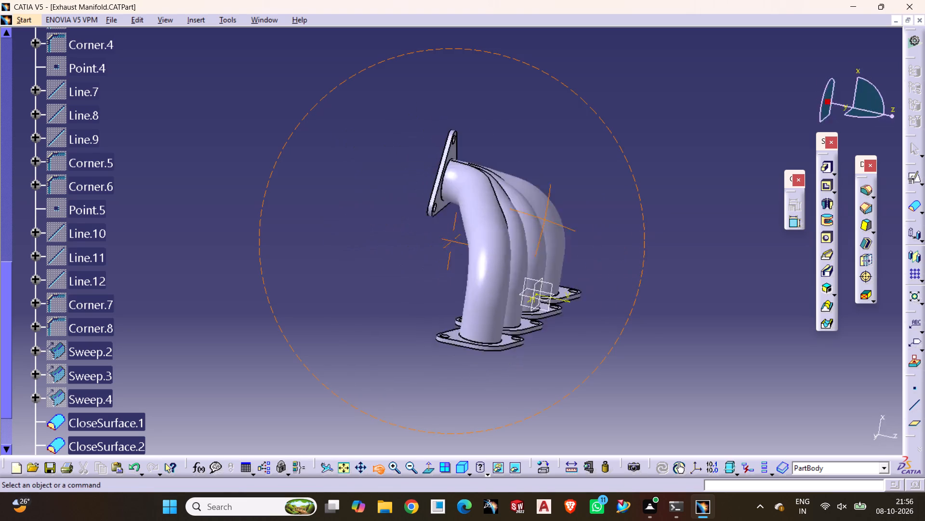
pyautogui.moveTo(536, 212); pyautogui.dragTo(387, 284)
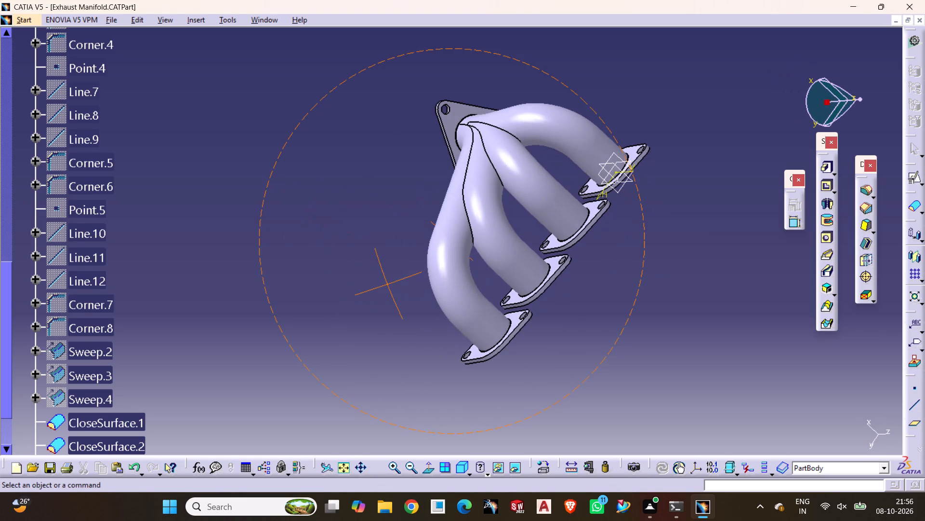
pyautogui.click(110, 22)
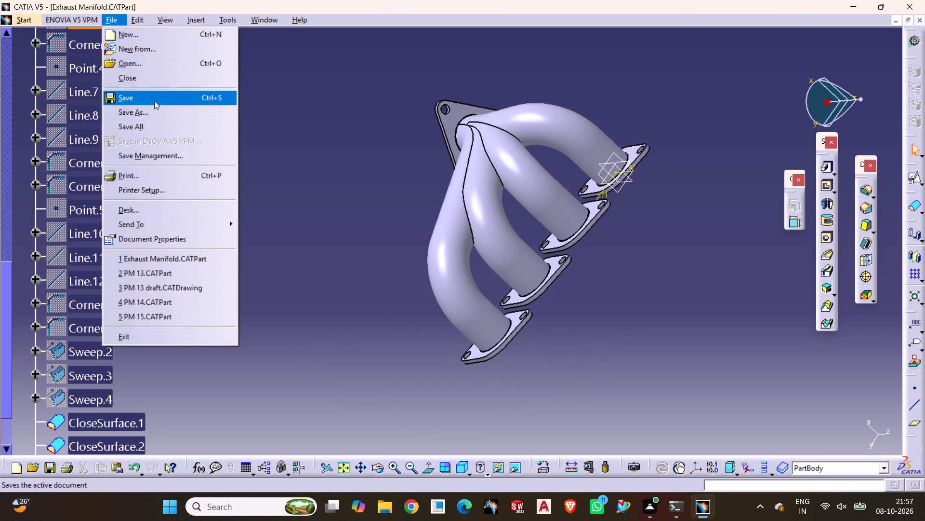
pyautogui.click(154, 101)
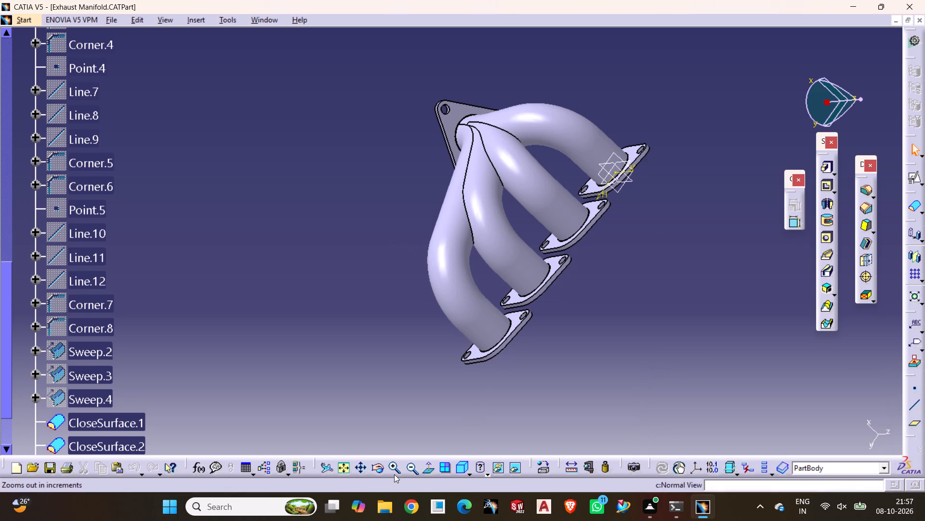
# Hide the three reference planes of the part: xy plane, zx plane and yz plane.
pyautogui.click(376, 466)
pyautogui.moveTo(602, 252); pyautogui.dragTo(295, 287)
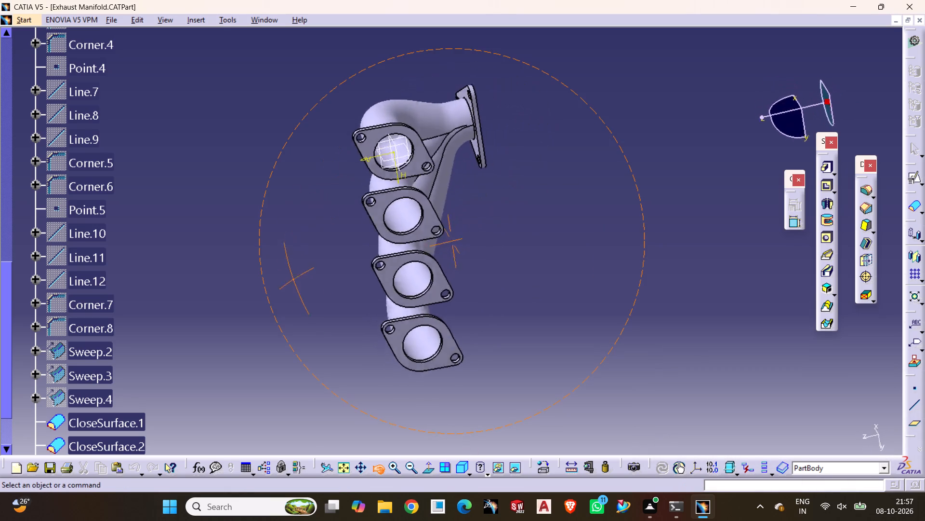
pyautogui.moveTo(295, 287); pyautogui.dragTo(565, 138)
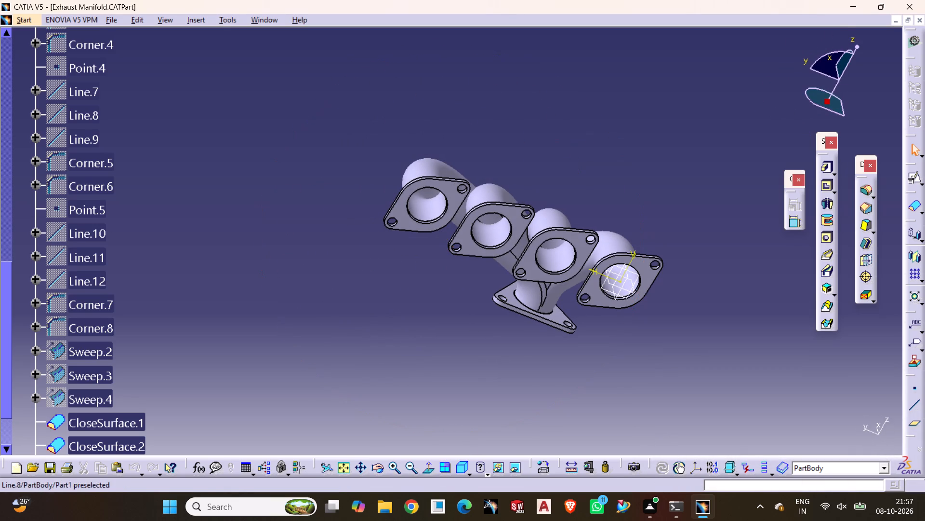
pyautogui.scroll(18, 61, 89)
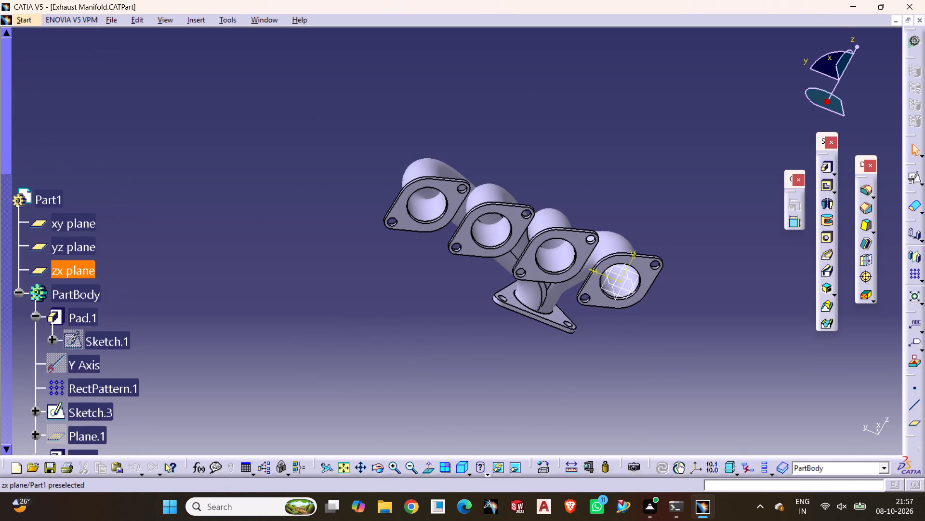
pyautogui.scroll(-4, 26, 221)
pyautogui.rightClick(82, 55)
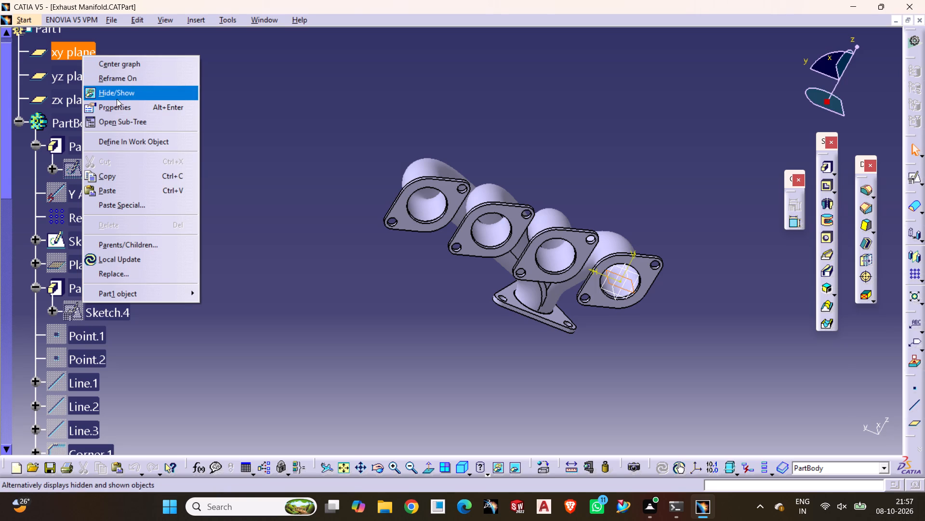
pyautogui.click(117, 98)
pyautogui.rightClick(54, 97)
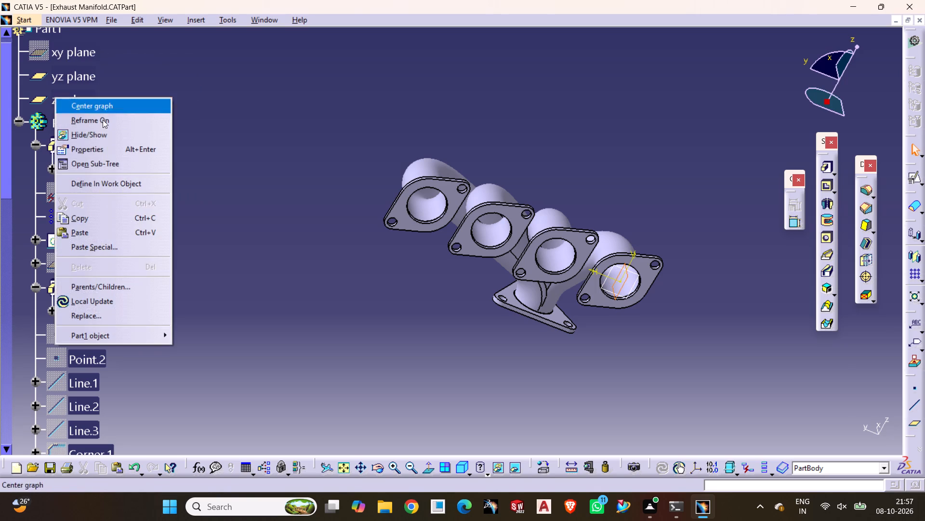
pyautogui.click(106, 137)
pyautogui.rightClick(87, 72)
pyautogui.click(106, 115)
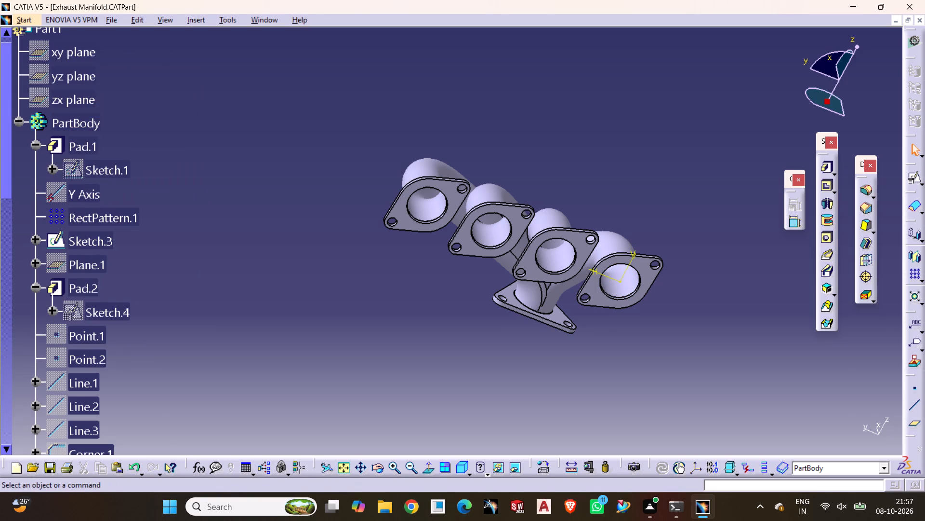
# Collapse the PartBody branch in the specification tree.
pyautogui.scroll(2, 58, 111)
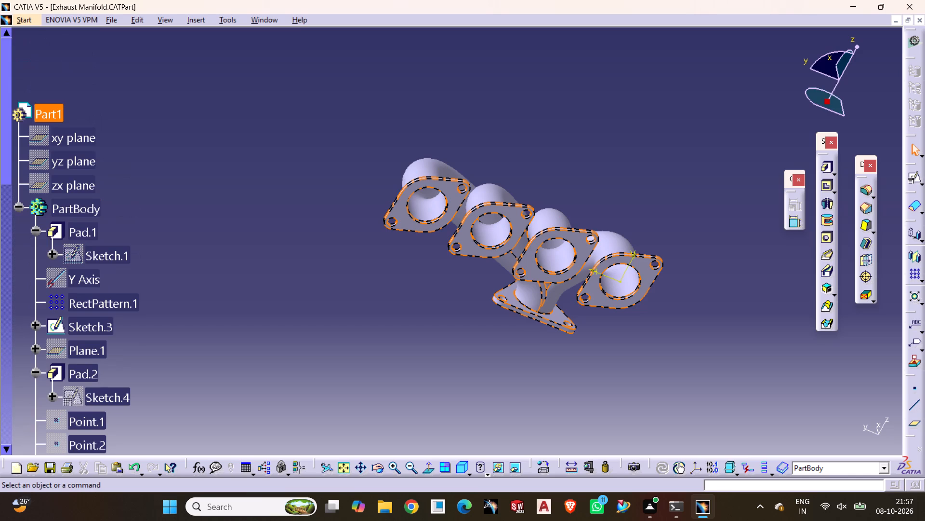
pyautogui.click(21, 206)
# Examine the finished manifold from several sides and enlarged, including the pipe junction and the flanges.
pyautogui.moveTo(310, 222); pyautogui.dragTo(299, 270, button='middle')
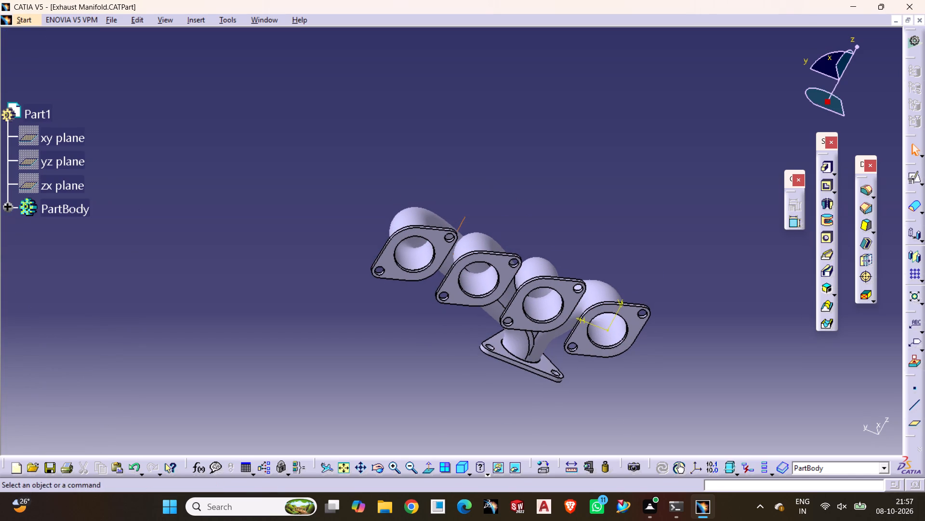
pyautogui.click(378, 470)
pyautogui.moveTo(453, 271); pyautogui.dragTo(393, 395)
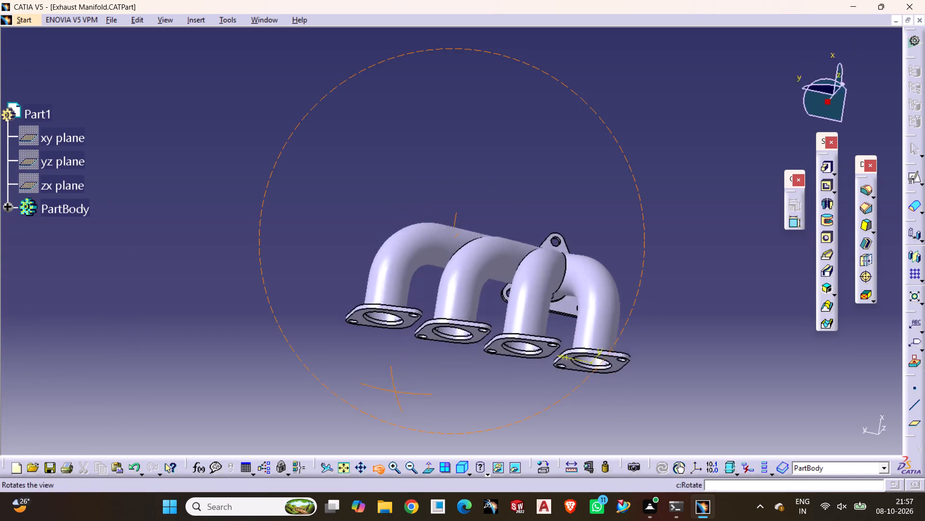
pyautogui.moveTo(393, 395); pyautogui.dragTo(369, 401)
pyautogui.moveTo(500, 208); pyautogui.dragTo(457, 308)
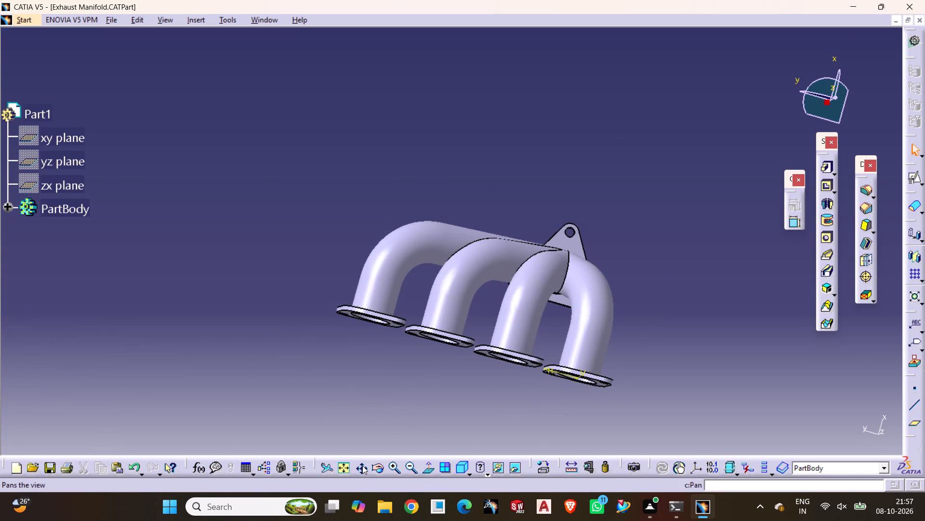
pyautogui.click(373, 474)
pyautogui.moveTo(497, 239); pyautogui.dragTo(455, 284)
pyautogui.scroll(-4, 490, 297)
pyautogui.scroll(4, 496, 300)
pyautogui.scroll(-1, 280, 234)
pyautogui.scroll(-1, 342, 304)
pyautogui.scroll(1, 346, 312)
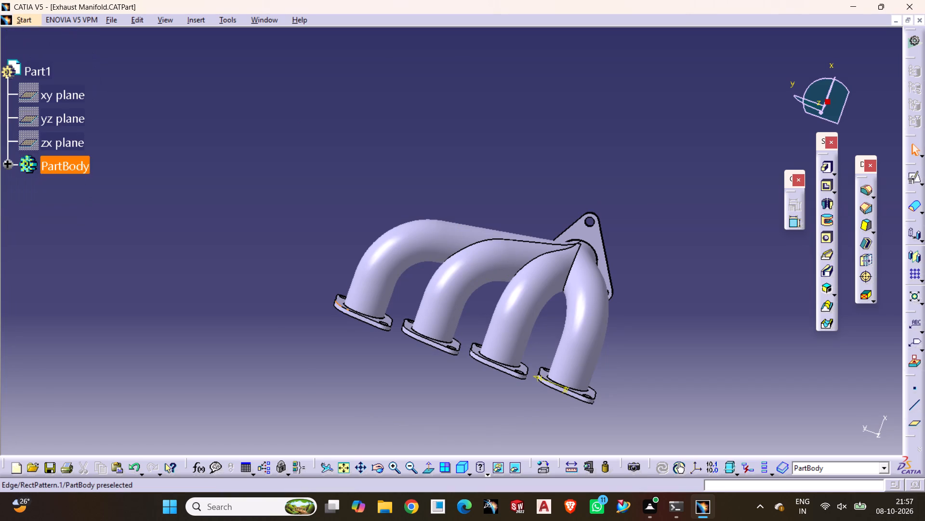
pyautogui.scroll(1, 346, 310)
pyautogui.scroll(-1, 346, 310)
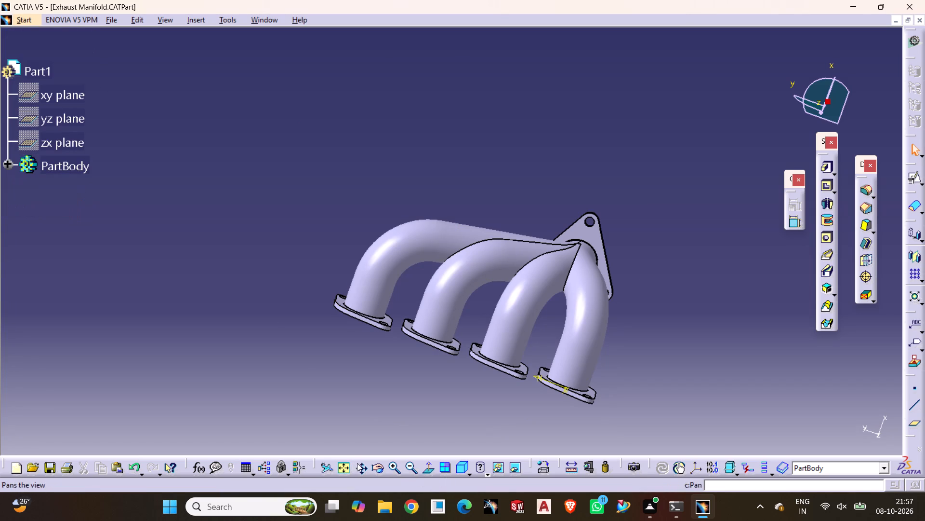
pyautogui.tripleClick(392, 466)
pyautogui.moveTo(570, 315); pyautogui.dragTo(462, 183, button='middle')
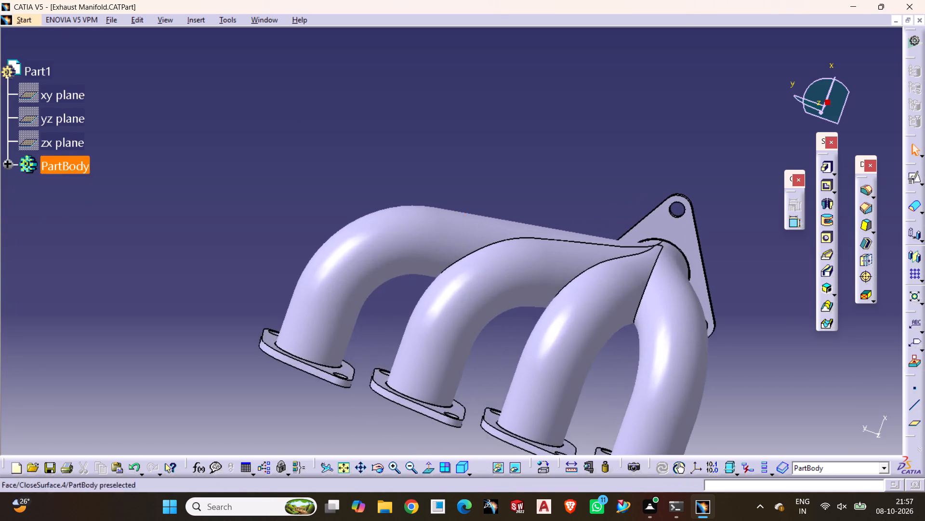
pyautogui.moveTo(514, 308); pyautogui.dragTo(417, 199, button='middle')
pyautogui.click(645, 264)
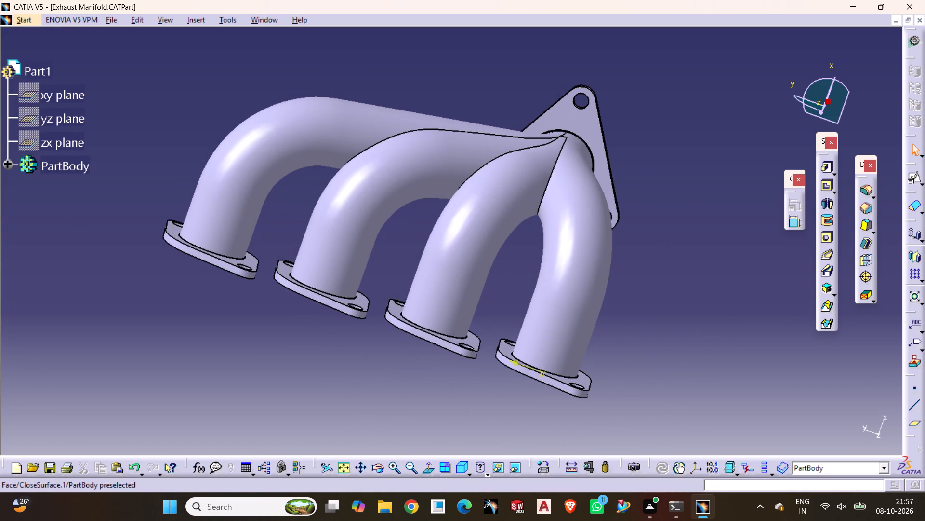
# Save the exhaust manifold part with its reference planes hidden.
pyautogui.click(115, 20)
pyautogui.click(142, 102)
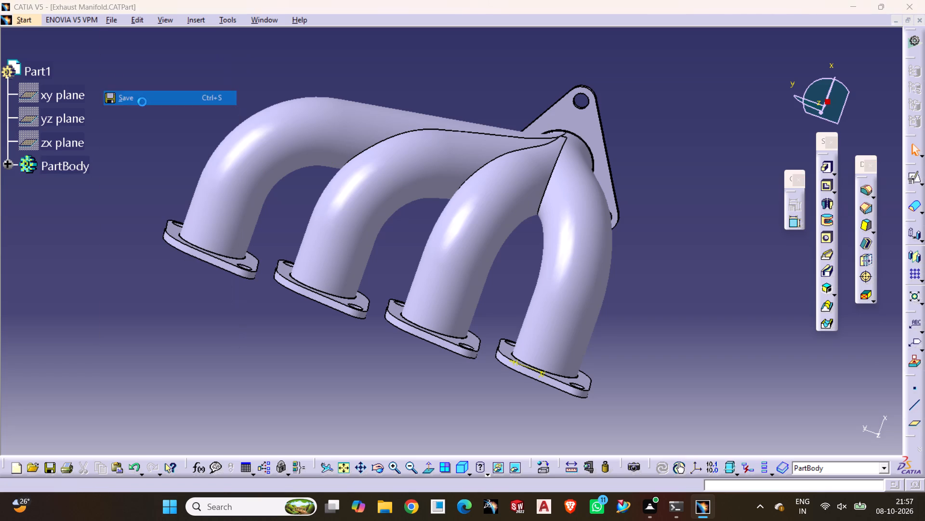
pyautogui.click(730, 329)
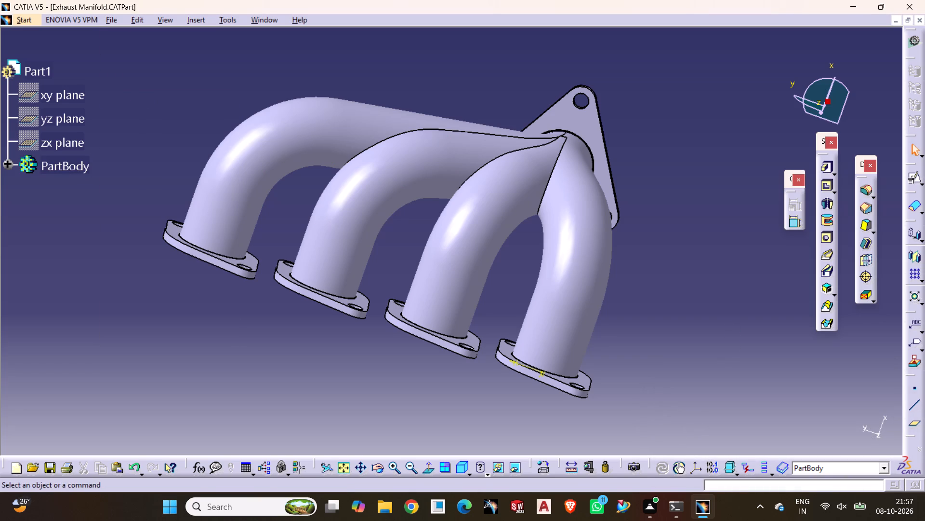
# Create a new Drafting drawing with an empty layout, ISO standard, A0 ISO format and 1:1 scale.
pyautogui.moveTo(712, 323); pyautogui.dragTo(741, 321, button='middle')
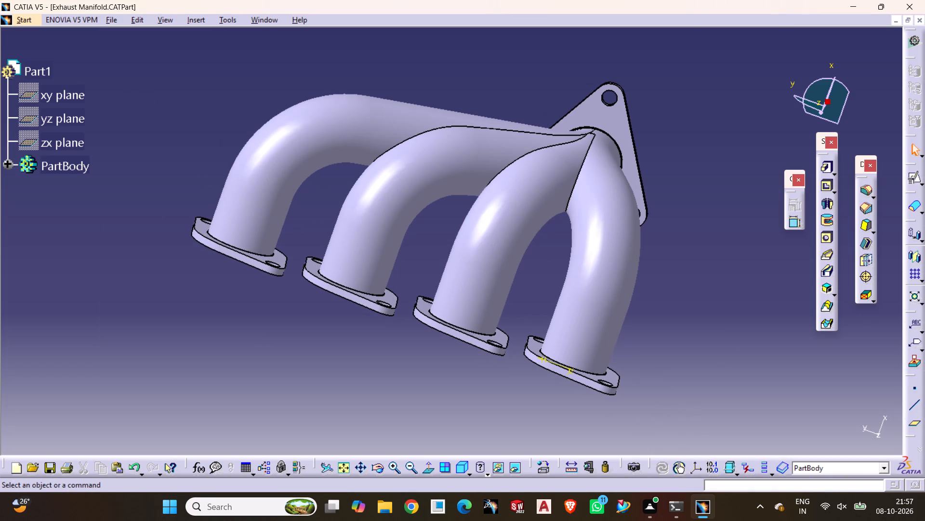
pyautogui.click(30, 17)
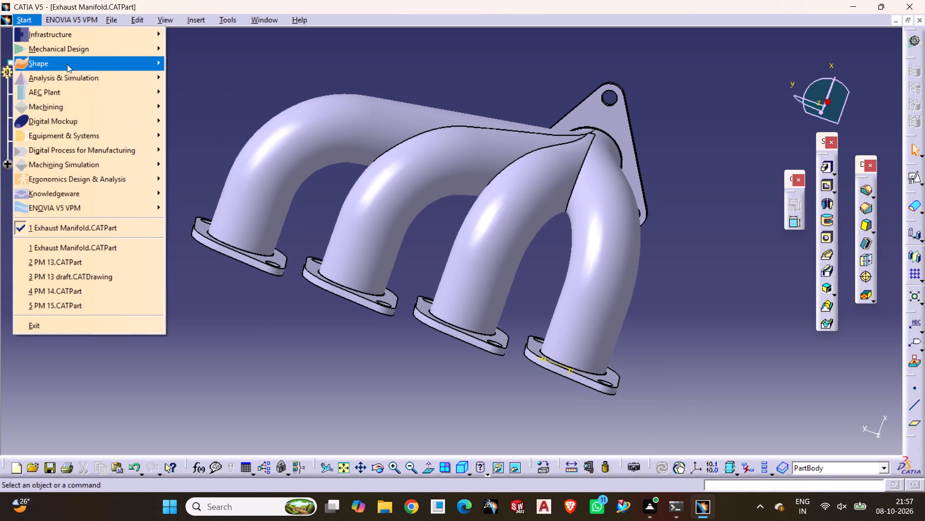
pyautogui.click(99, 49)
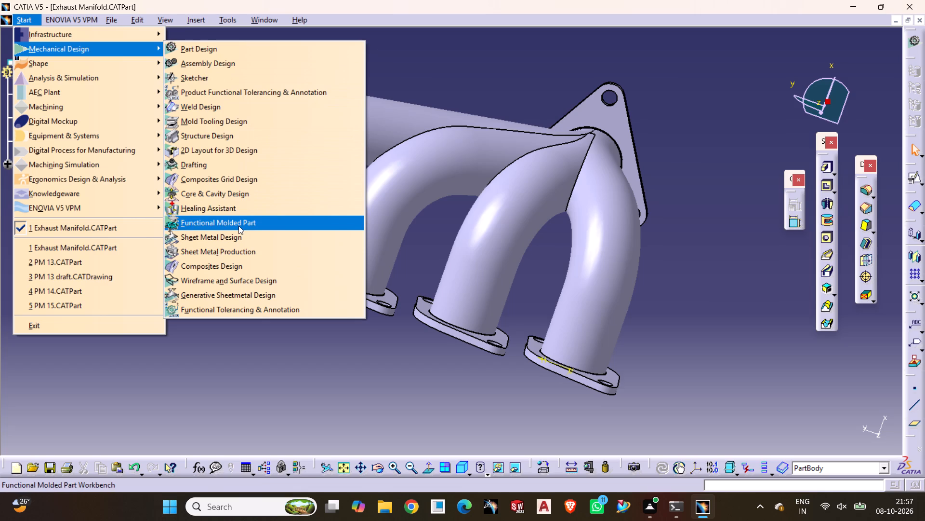
pyautogui.click(208, 160)
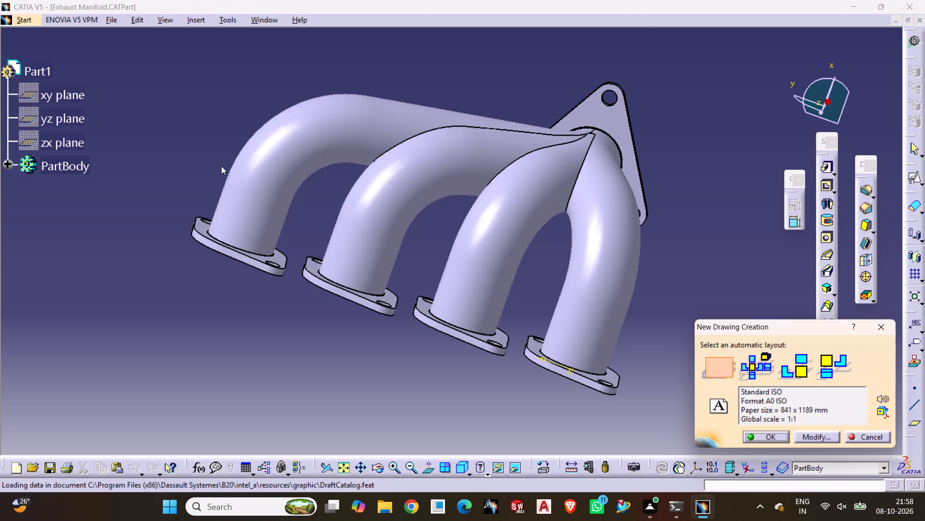
pyautogui.click(772, 437)
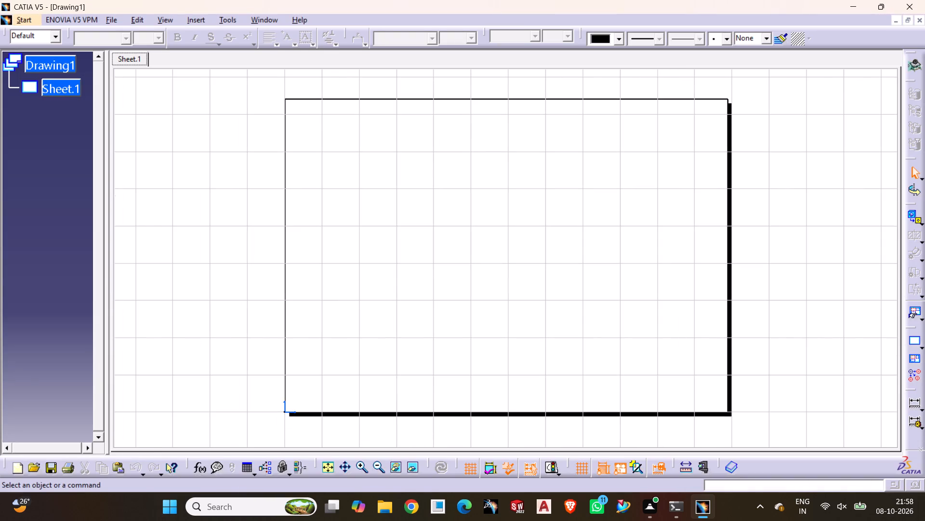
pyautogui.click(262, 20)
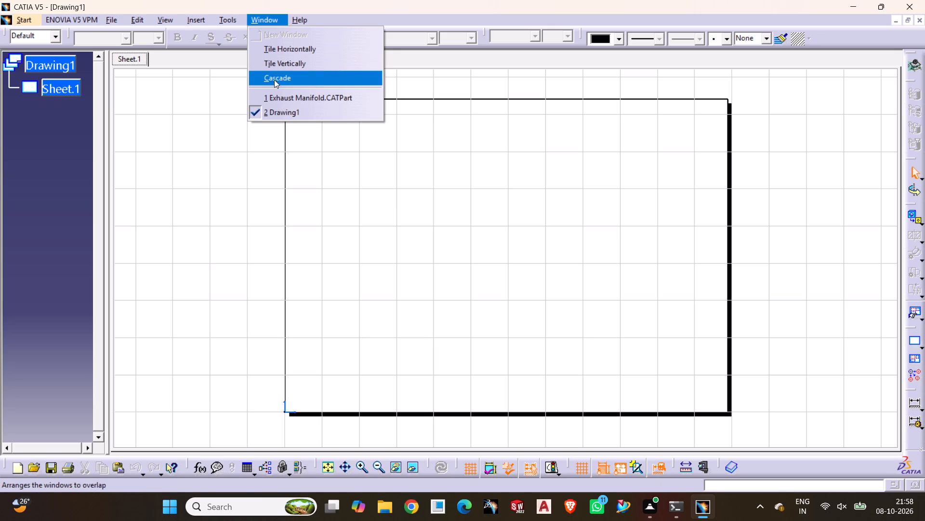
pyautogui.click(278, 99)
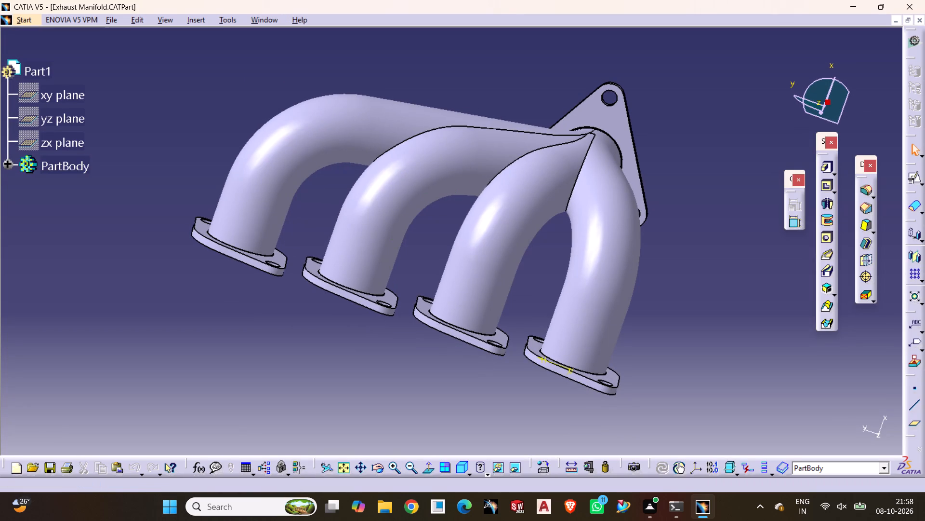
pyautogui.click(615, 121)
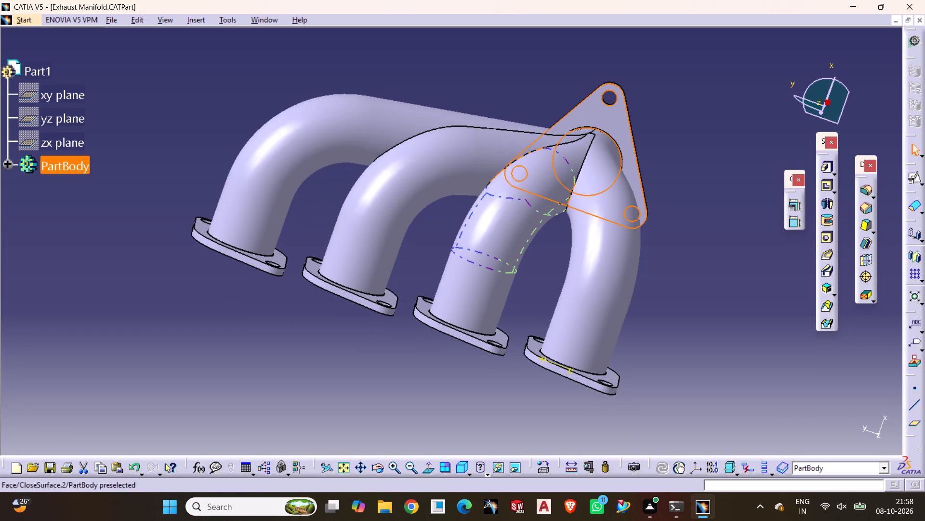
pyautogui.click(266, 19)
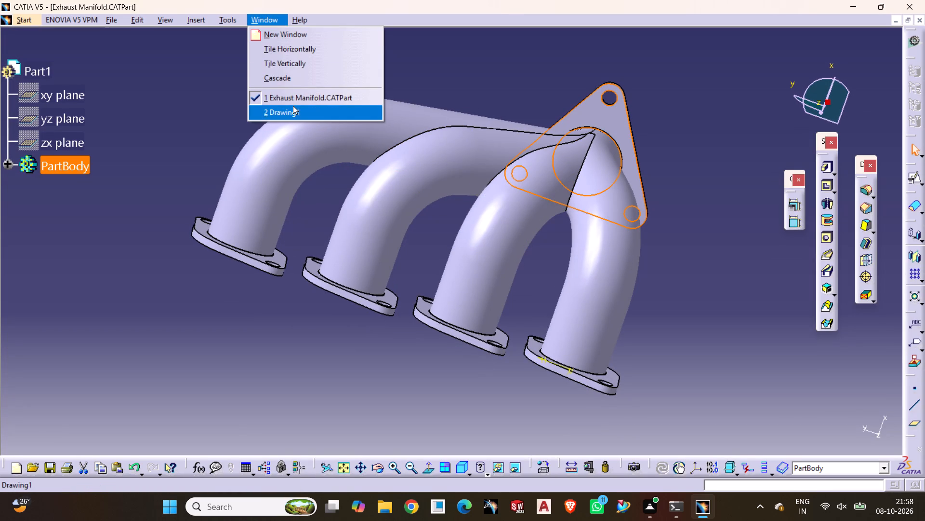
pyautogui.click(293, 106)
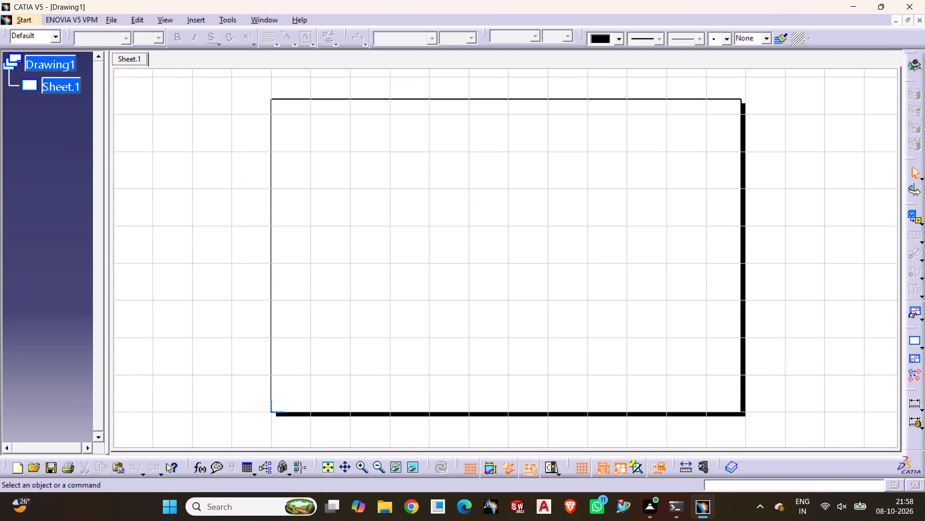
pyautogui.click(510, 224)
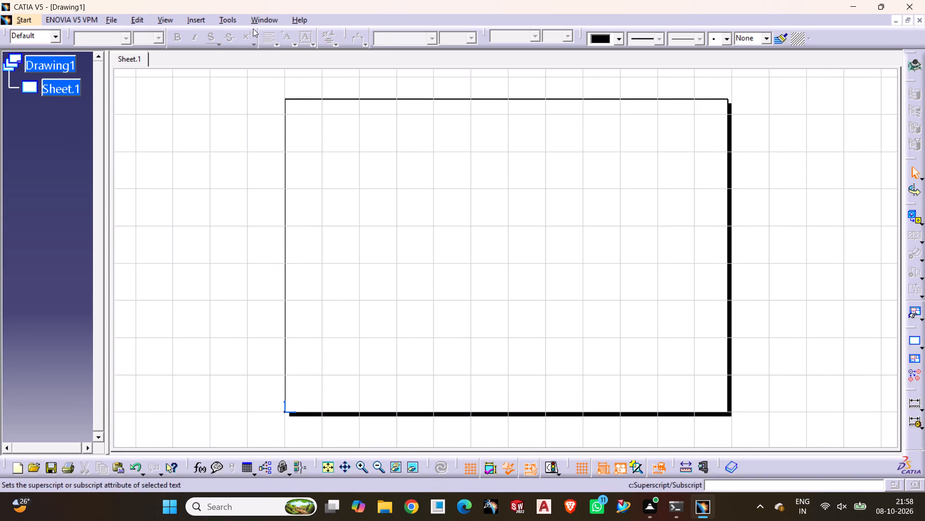
# Switch from the empty drawing back to the Exhaust Manifold part.
pyautogui.click(256, 22)
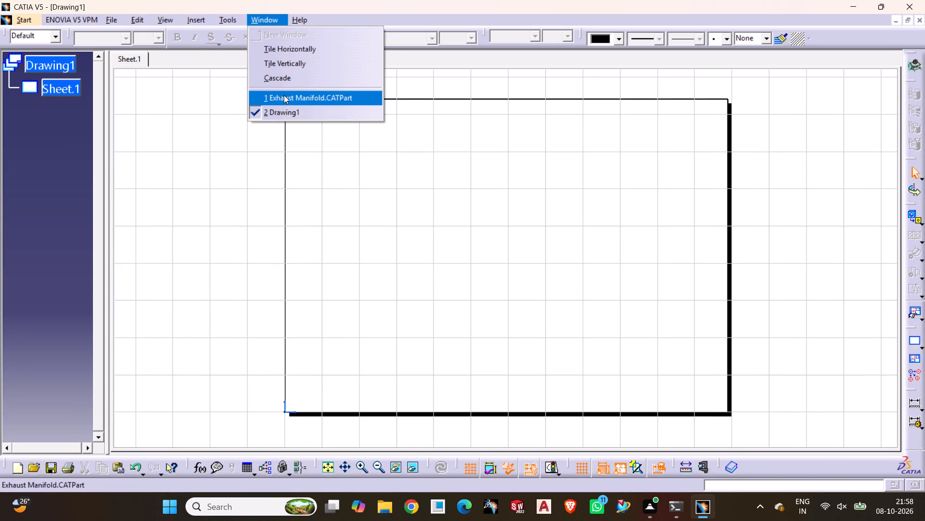
pyautogui.moveTo(284, 95); pyautogui.dragTo(367, 146)
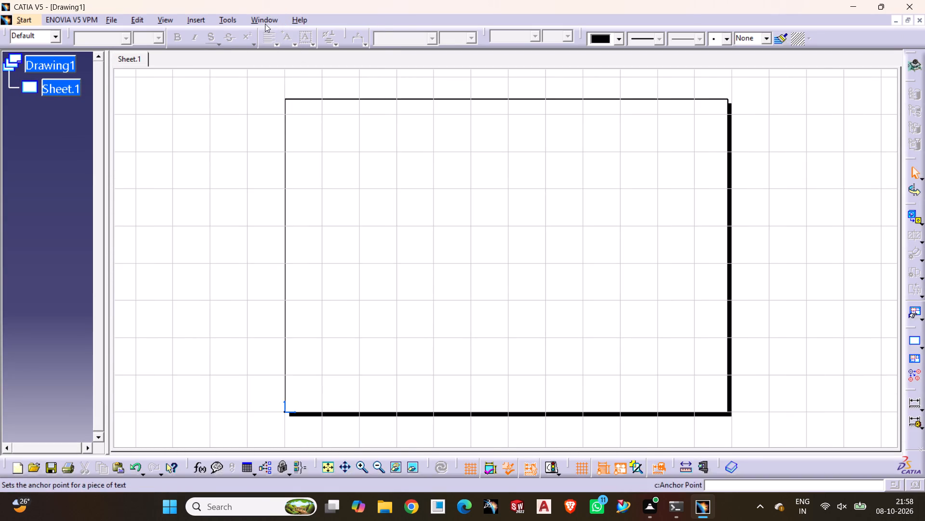
pyautogui.click(265, 18)
pyautogui.click(297, 99)
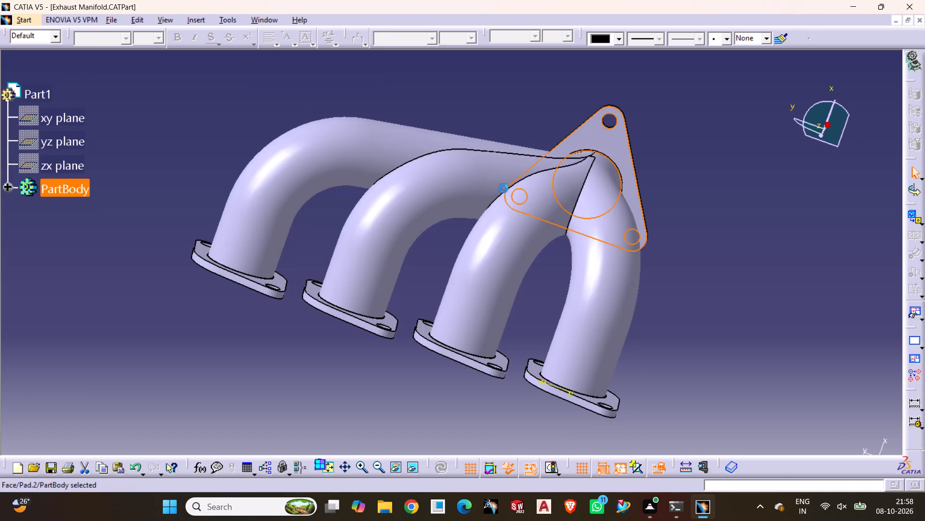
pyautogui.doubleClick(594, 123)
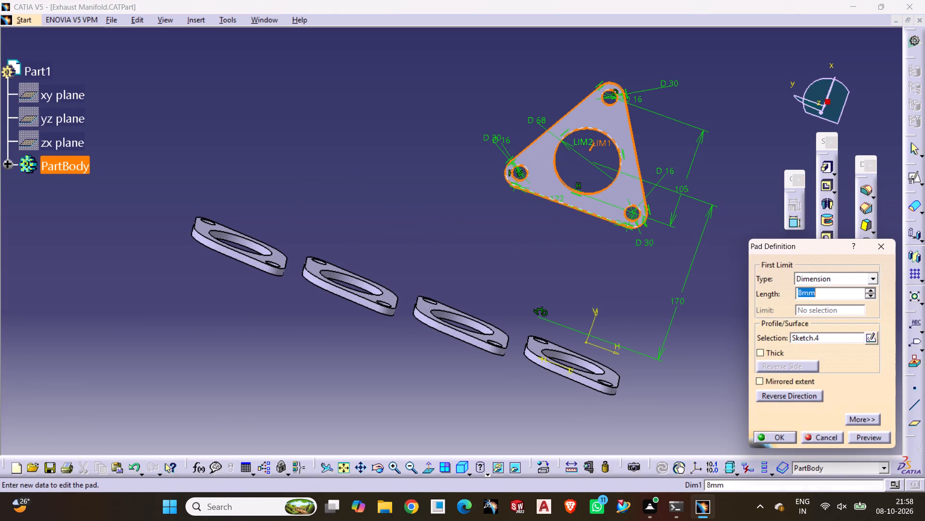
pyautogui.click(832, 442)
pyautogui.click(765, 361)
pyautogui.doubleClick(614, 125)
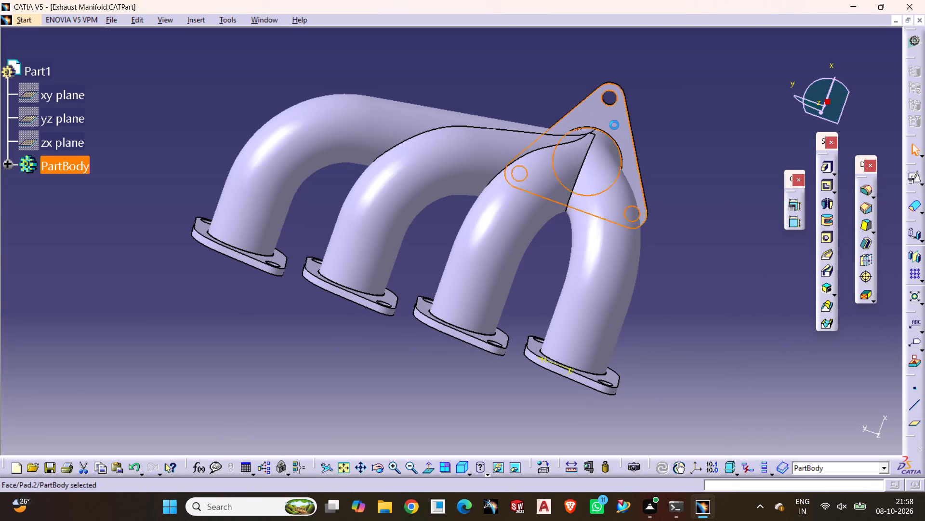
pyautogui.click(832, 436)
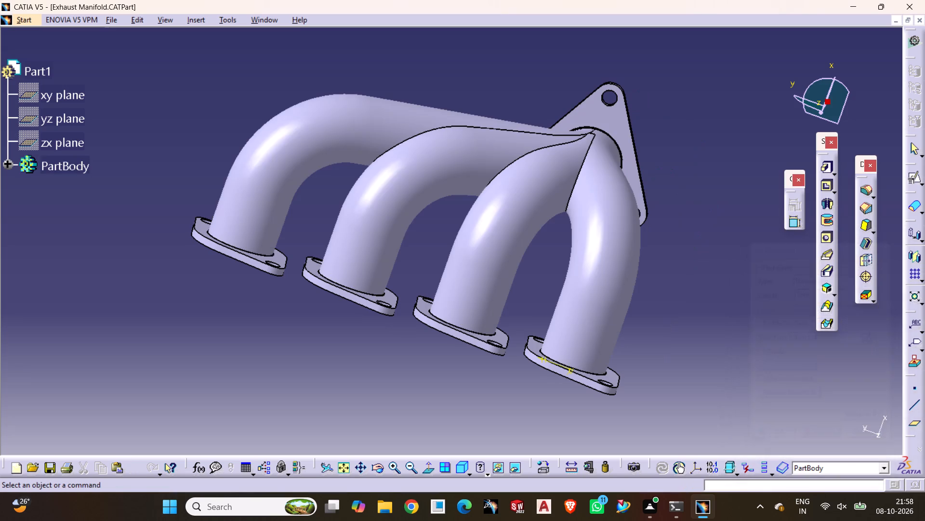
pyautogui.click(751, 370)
# Save the Exhaust Manifold part again.
pyautogui.click(111, 20)
pyautogui.click(133, 100)
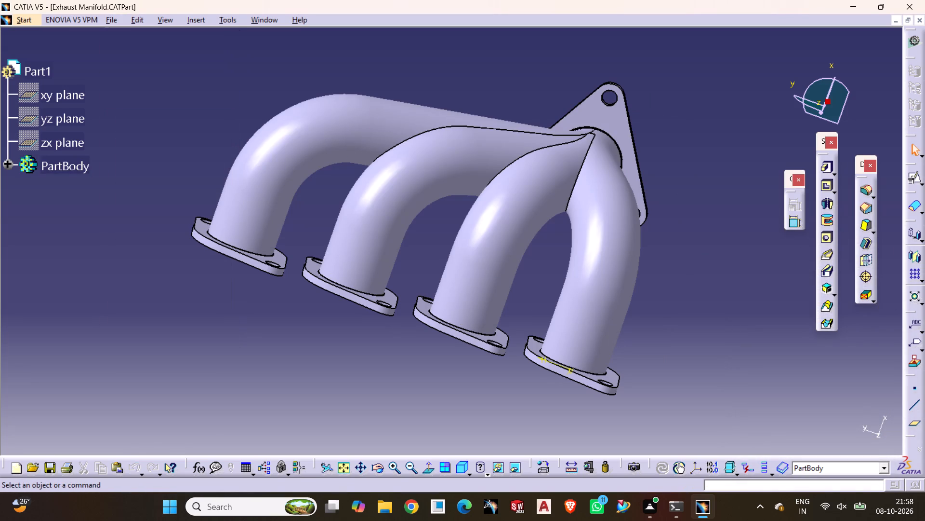
pyautogui.click(198, 89)
# Capture a rectangular screenshot of the whole manifold in the modelling area and dismiss the capture notification.
pyautogui.press('Print')
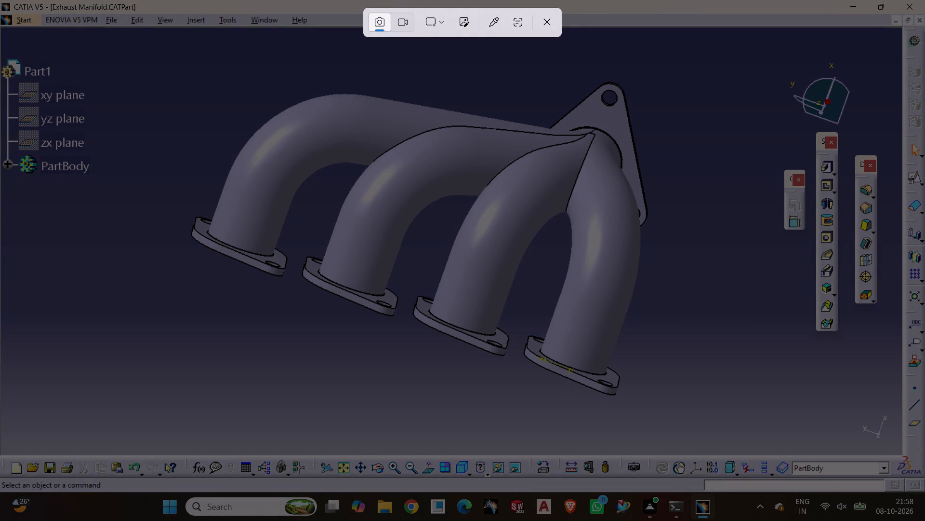
pyautogui.moveTo(90, 42); pyautogui.dragTo(665, 384)
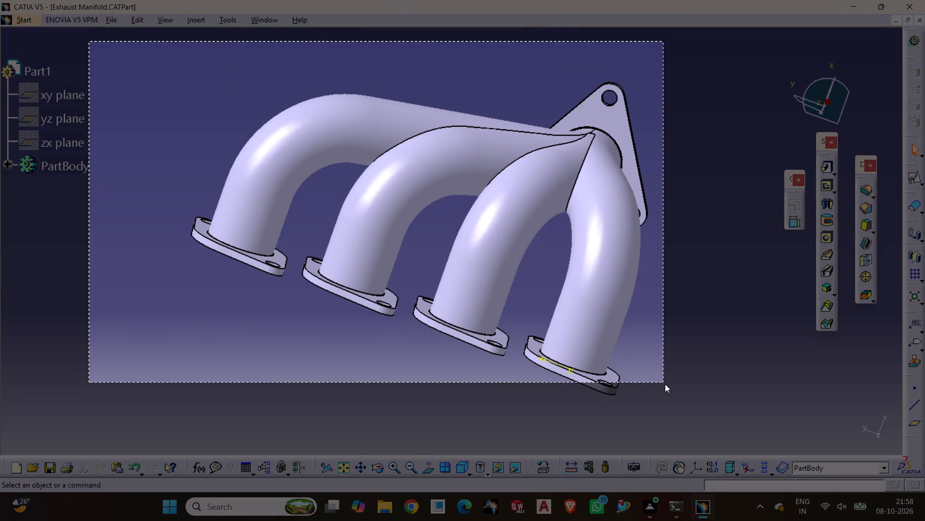
pyautogui.moveTo(665, 384); pyautogui.dragTo(748, 427)
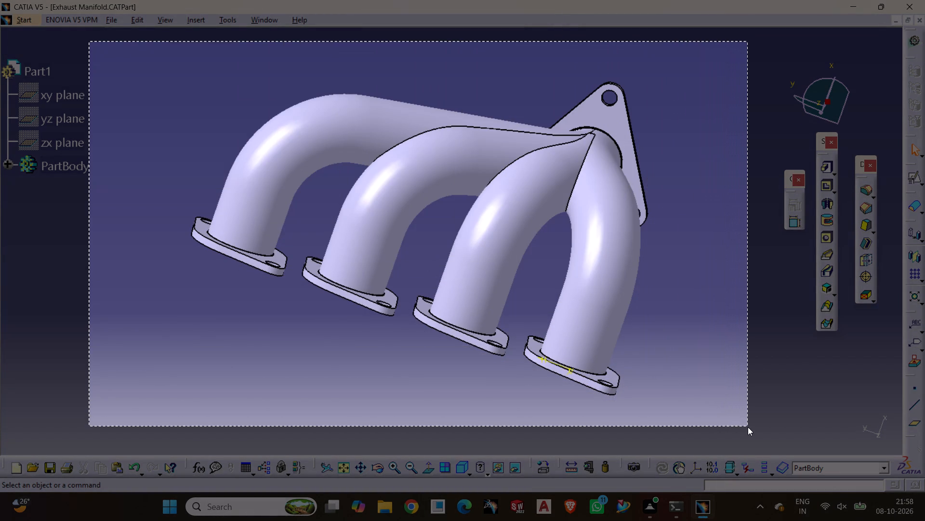
pyautogui.moveTo(748, 427); pyautogui.dragTo(924, 492)
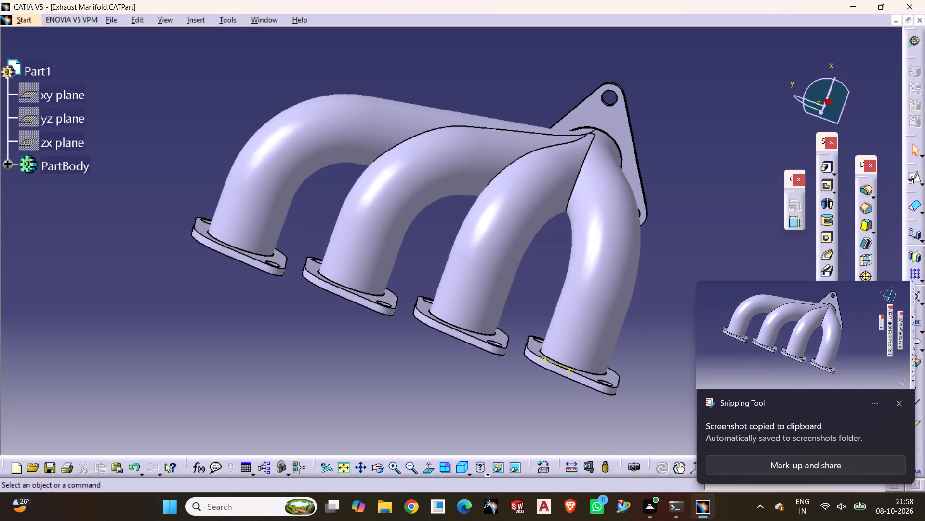
pyautogui.click(903, 403)
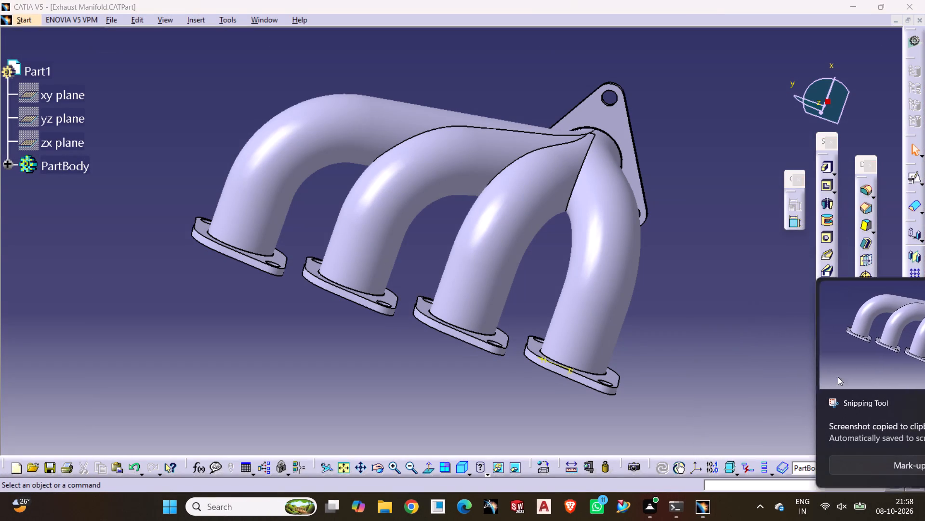